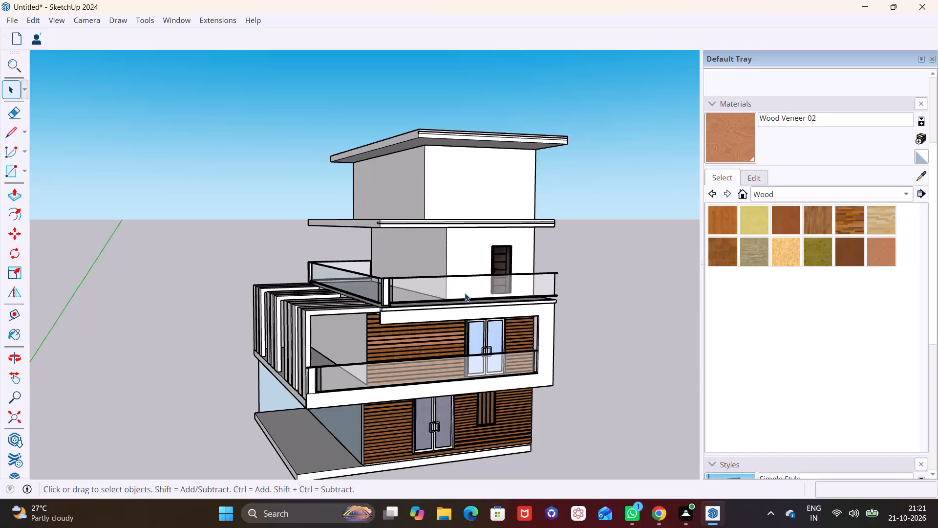
Examine the house front and the dark door on the upper terrace wall from several angles.
{"action": "middle_click_drag", "start_coordinate": [412, 283], "coordinate": [405, 278]}
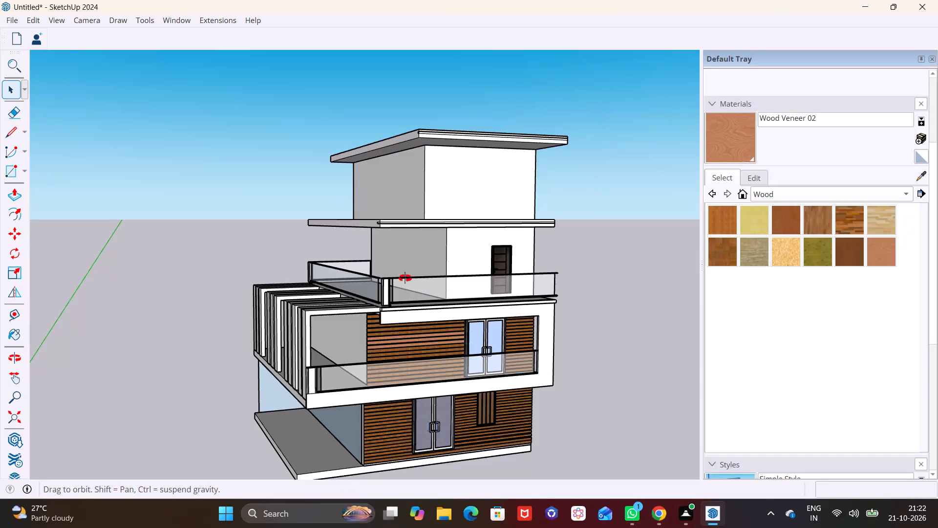
{"action": "middle_click_drag", "start_coordinate": [405, 278], "coordinate": [346, 237]}
{"action": "middle_click_drag", "start_coordinate": [380, 282], "coordinate": [467, 298]}
{"action": "middle_click_drag", "start_coordinate": [473, 298], "coordinate": [429, 289]}
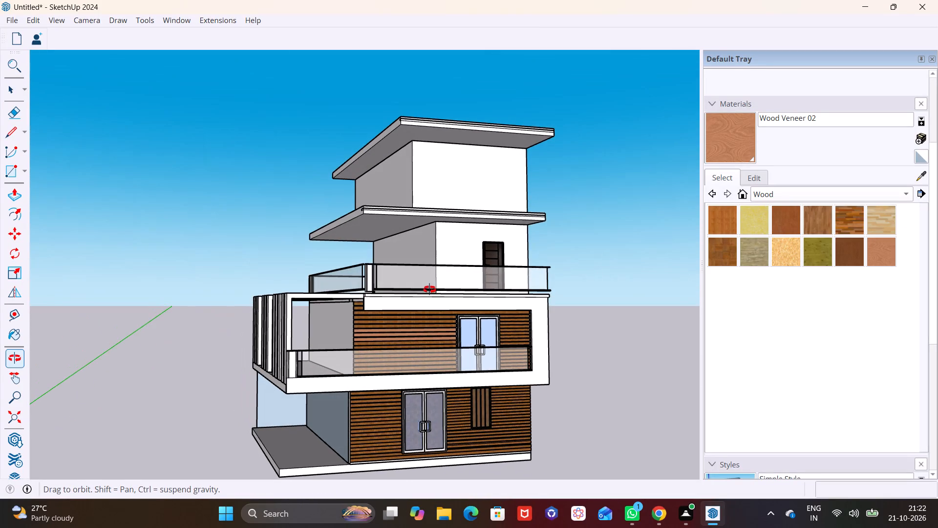
{"action": "middle_click_drag", "start_coordinate": [429, 289], "coordinate": [337, 299]}
{"action": "middle_click_drag", "start_coordinate": [380, 298], "coordinate": [478, 339]}
{"action": "scroll", "coordinate": [507, 298], "scroll_direction": "up", "scroll_amount": 4}
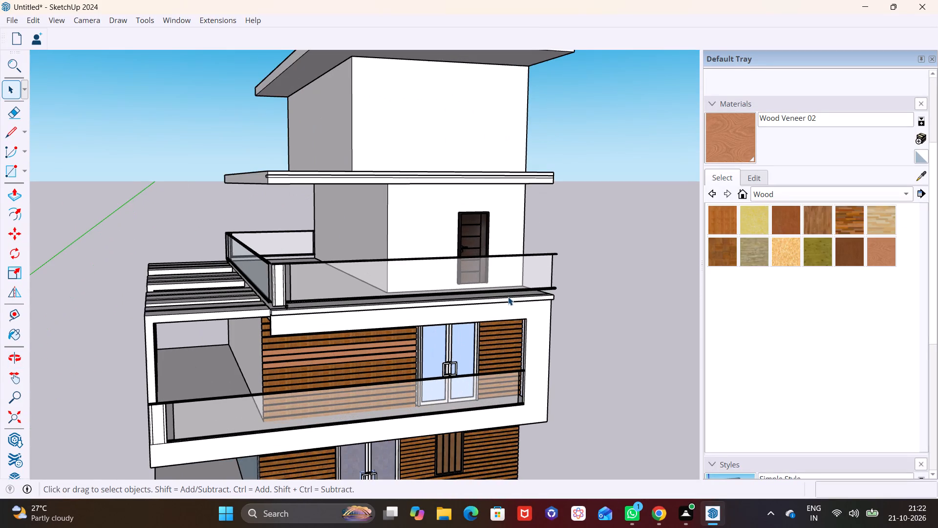
{"action": "middle_click_drag", "start_coordinate": [508, 297], "coordinate": [530, 269]}
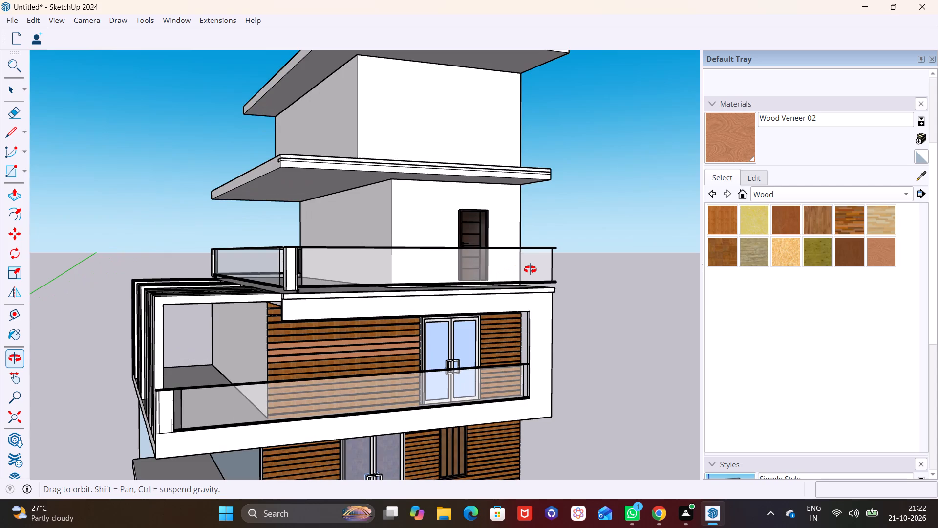
{"action": "middle_click_drag", "start_coordinate": [530, 269], "coordinate": [512, 285]}
Draw a rectangle about 1' 2" wide and 3' 10" high at the base of the top-storey front wall, near its pergola-side corner.
{"action": "middle_click_drag", "start_coordinate": [452, 209], "coordinate": [346, 262]}
{"action": "scroll", "coordinate": [452, 209], "scroll_direction": "up", "scroll_amount": 1}
{"action": "scroll", "coordinate": [358, 180], "scroll_direction": "up", "scroll_amount": 2}
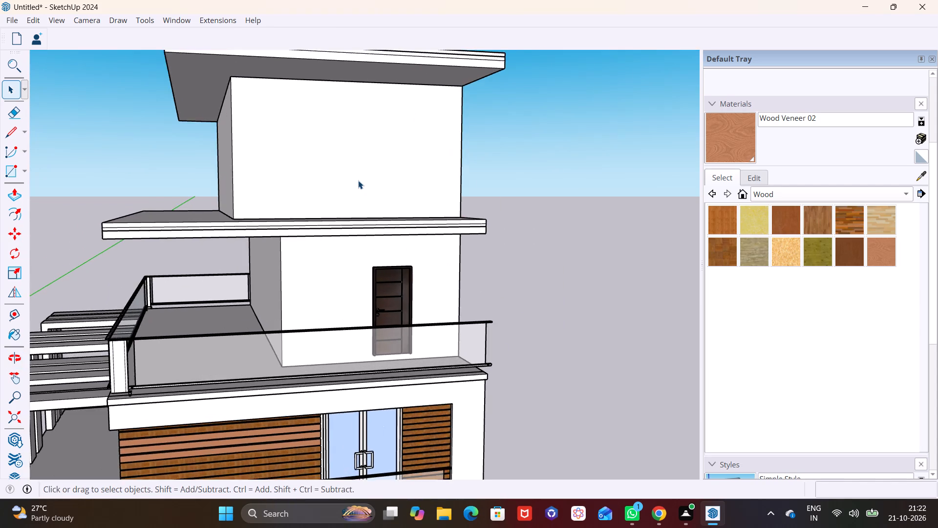
{"action": "scroll", "coordinate": [358, 180], "scroll_direction": "up", "scroll_amount": 1}
{"action": "middle_click_drag", "start_coordinate": [367, 177], "coordinate": [326, 245]}
{"action": "scroll", "coordinate": [346, 206], "scroll_direction": "up", "scroll_amount": 1}
{"action": "middle_click_drag", "start_coordinate": [346, 206], "coordinate": [363, 180]}
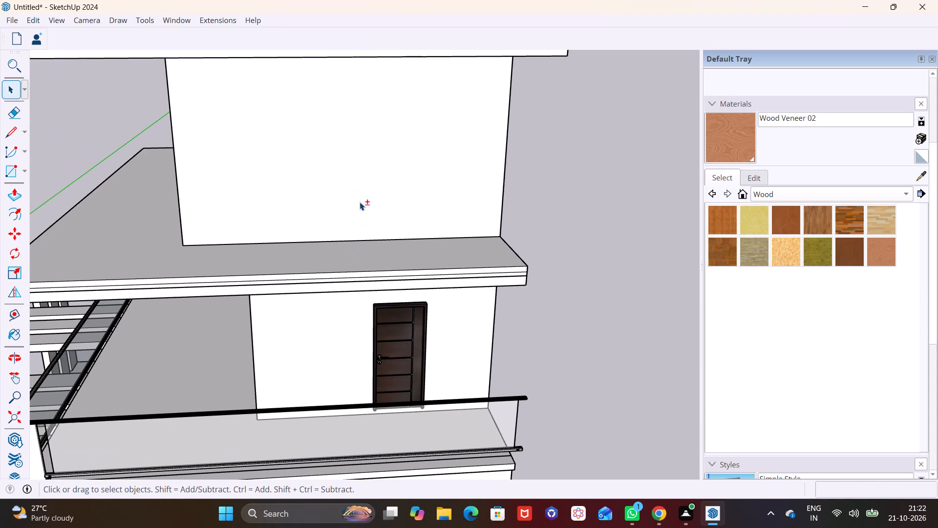
{"action": "middle_click_drag", "start_coordinate": [360, 202], "coordinate": [349, 302], "text": "shift"}
{"action": "middle_click_drag", "start_coordinate": [359, 253], "coordinate": [368, 192]}
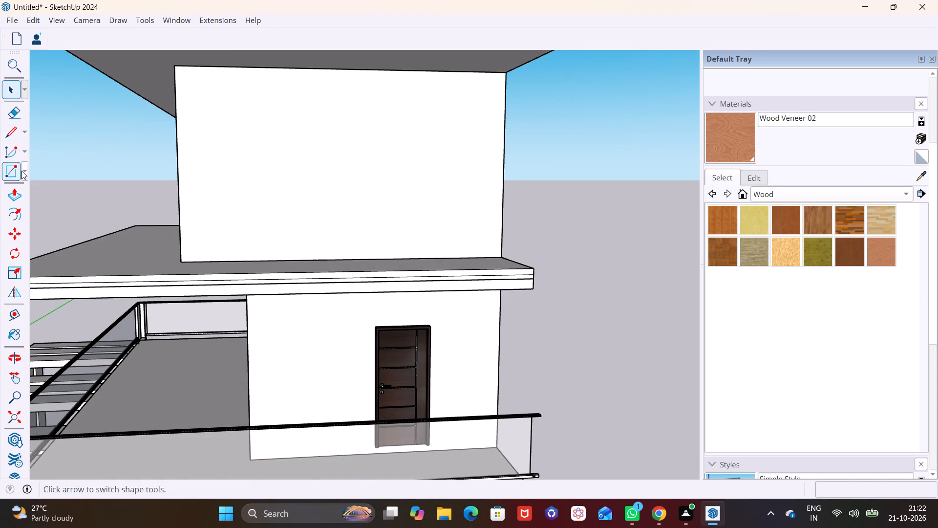
{"action": "left_click", "coordinate": [21, 171]}
{"action": "left_click_drag", "start_coordinate": [29, 186], "coordinate": [35, 186]}
{"action": "middle_click_drag", "start_coordinate": [242, 201], "coordinate": [234, 233]}
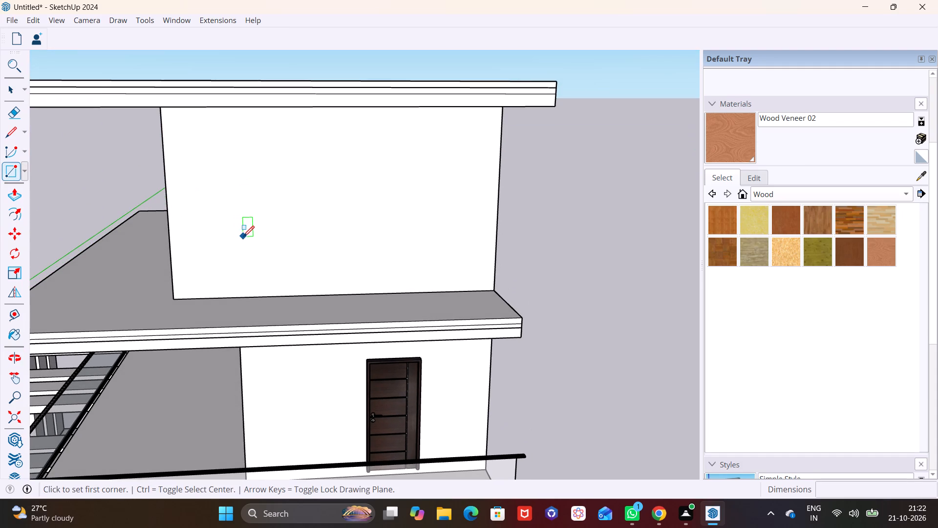
{"action": "left_click", "coordinate": [213, 297]}
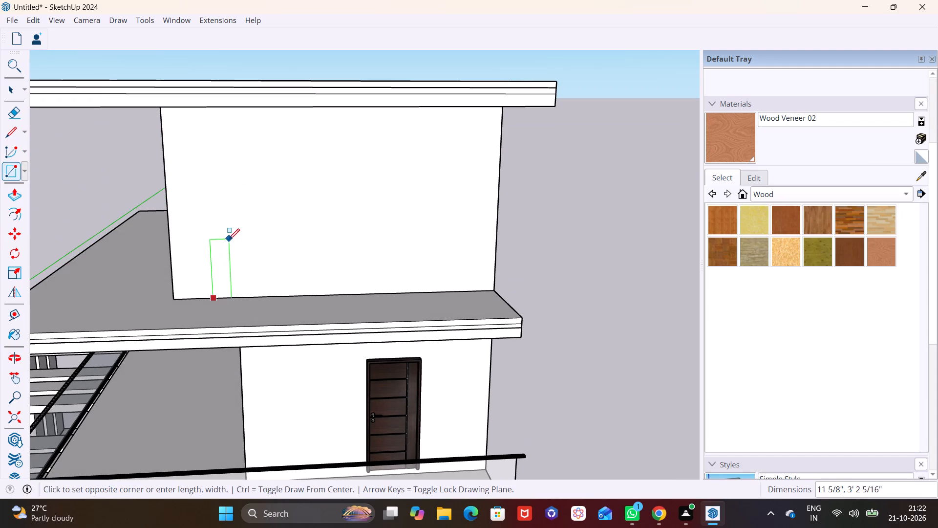
{"action": "left_click", "coordinate": [232, 227]}
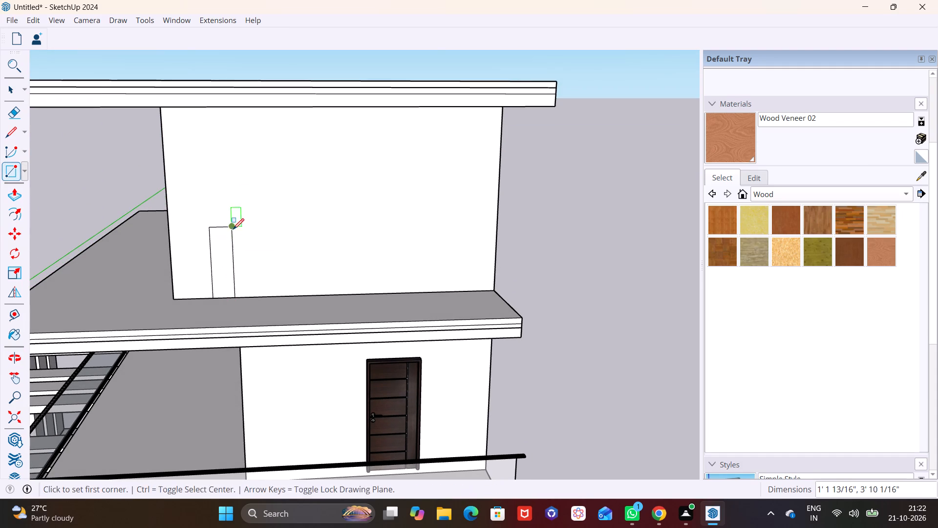
Push/Pull the rectangle outward about 7 1/8" from the top-storey front wall to form a short pillar.
{"action": "key", "text": "space"}
{"action": "left_click", "coordinate": [220, 249]}
{"action": "left_click", "coordinate": [19, 195]}
{"action": "middle_click_drag", "start_coordinate": [205, 222], "coordinate": [81, 269]}
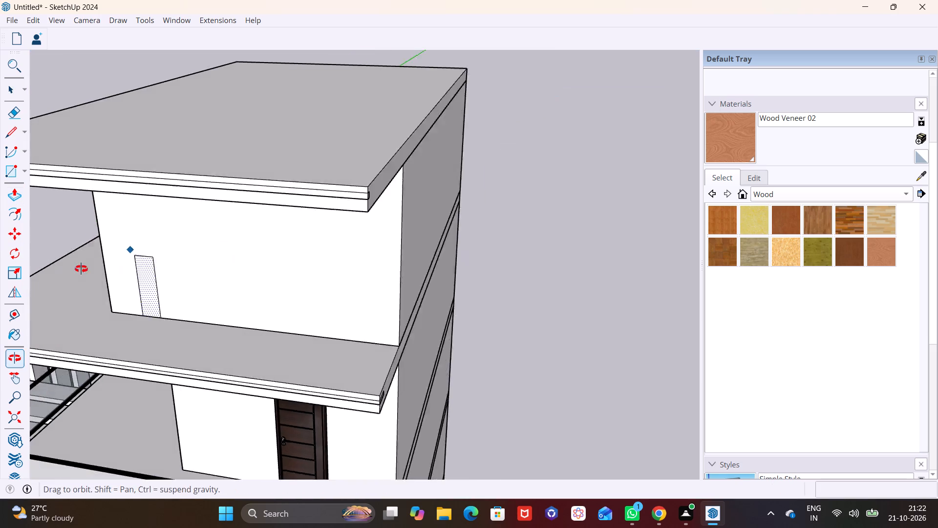
{"action": "middle_click_drag", "start_coordinate": [81, 269], "coordinate": [57, 269]}
{"action": "left_click", "coordinate": [121, 262]}
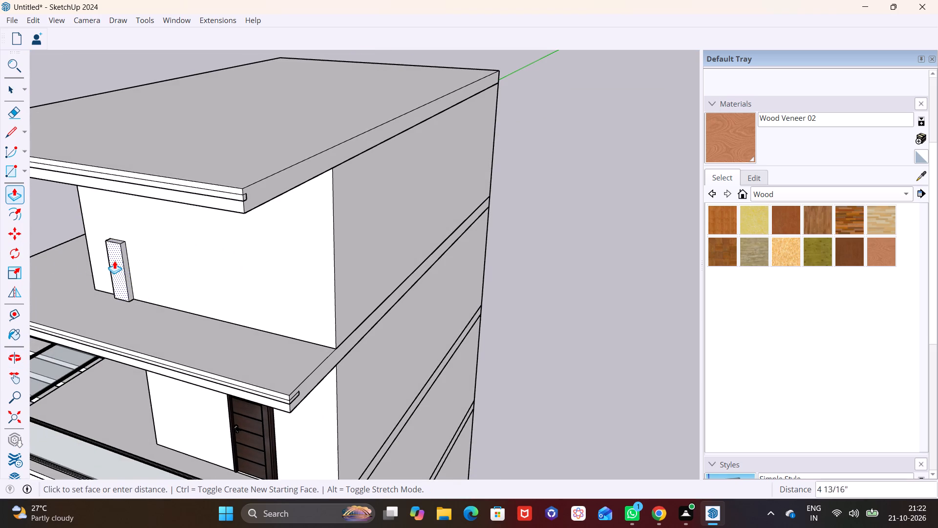
{"action": "left_click", "coordinate": [112, 262]}
Extend the pillar's top face upward about 6' 1 9/16" to meet the underside of the roof slab.
{"action": "middle_click_drag", "start_coordinate": [192, 288], "coordinate": [363, 271]}
{"action": "scroll", "coordinate": [317, 258], "scroll_direction": "up", "scroll_amount": 10}
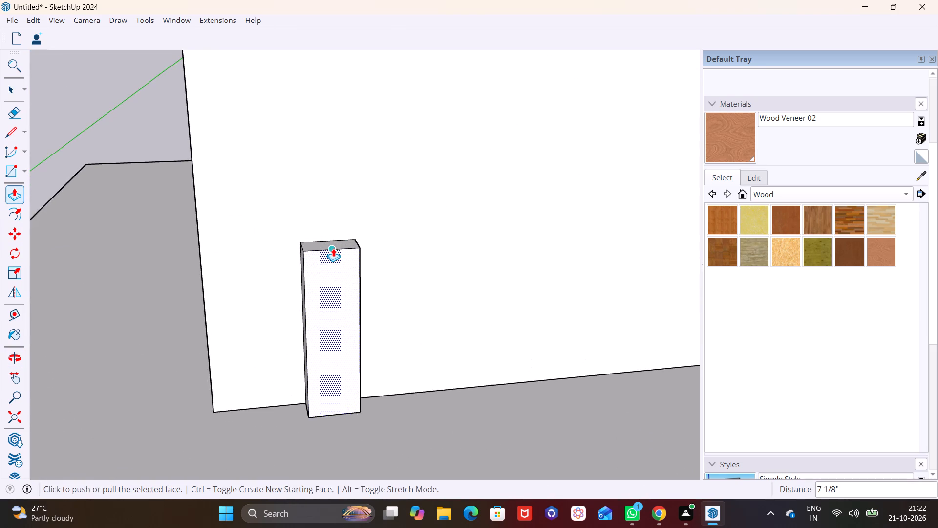
{"action": "key", "text": "space"}
{"action": "left_click", "coordinate": [332, 243]}
{"action": "left_click", "coordinate": [8, 187]}
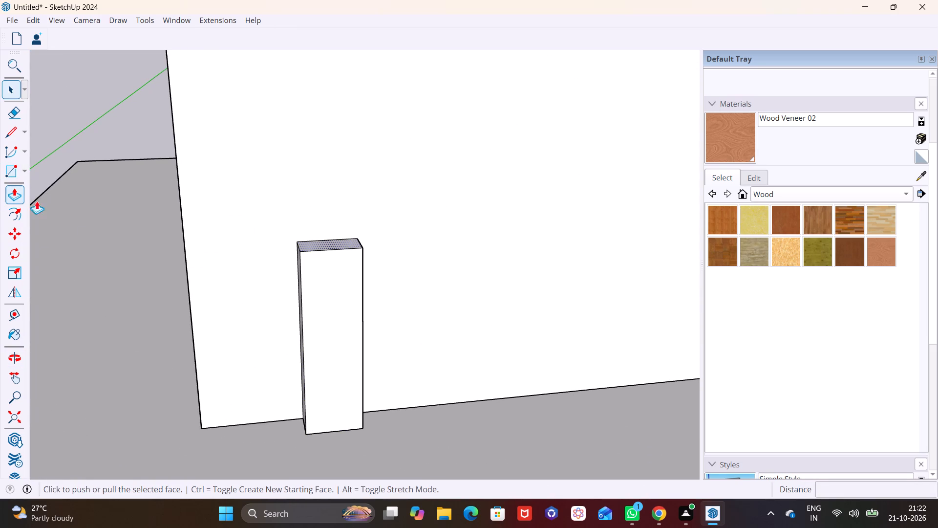
{"action": "left_click", "coordinate": [311, 243]}
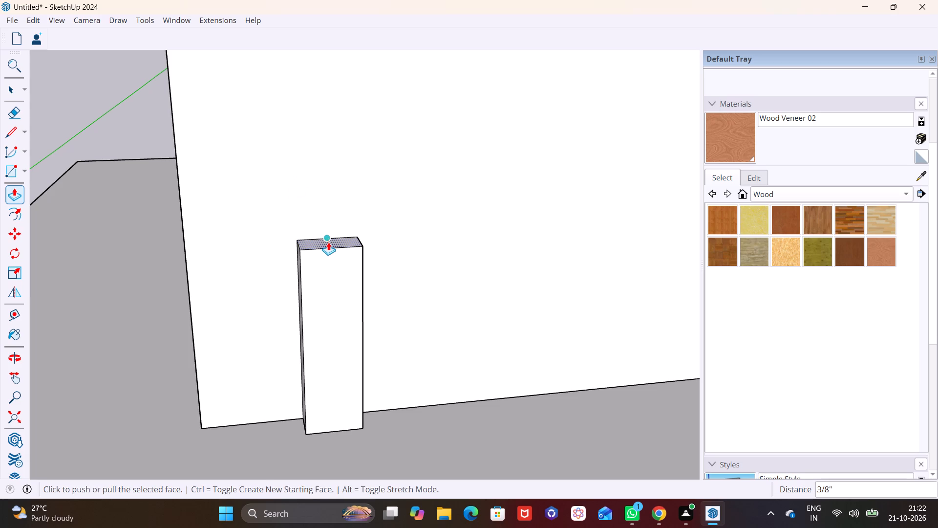
{"action": "left_click", "coordinate": [328, 242]}
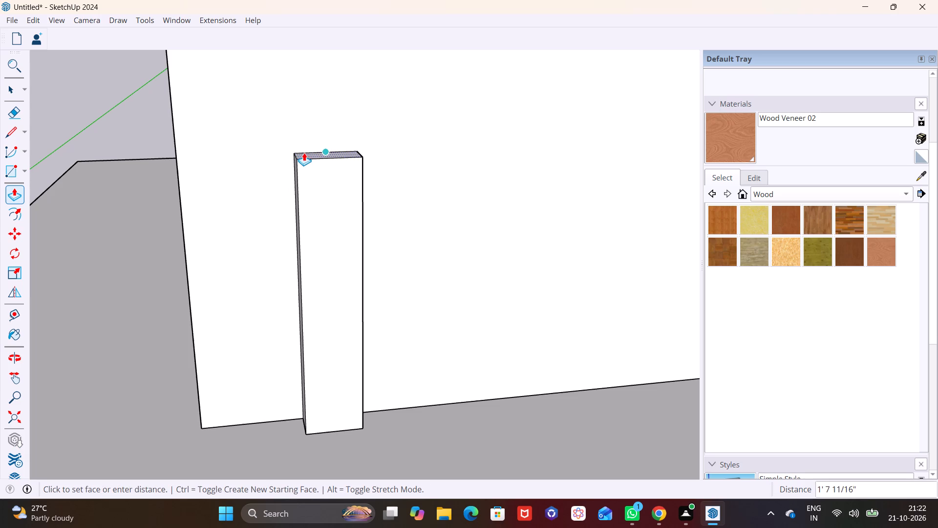
{"action": "scroll", "coordinate": [305, 104], "scroll_direction": "down", "scroll_amount": 5}
{"action": "middle_click_drag", "start_coordinate": [305, 106], "coordinate": [271, 261], "text": "shift"}
{"action": "middle_click_drag", "start_coordinate": [274, 230], "coordinate": [270, 181]}
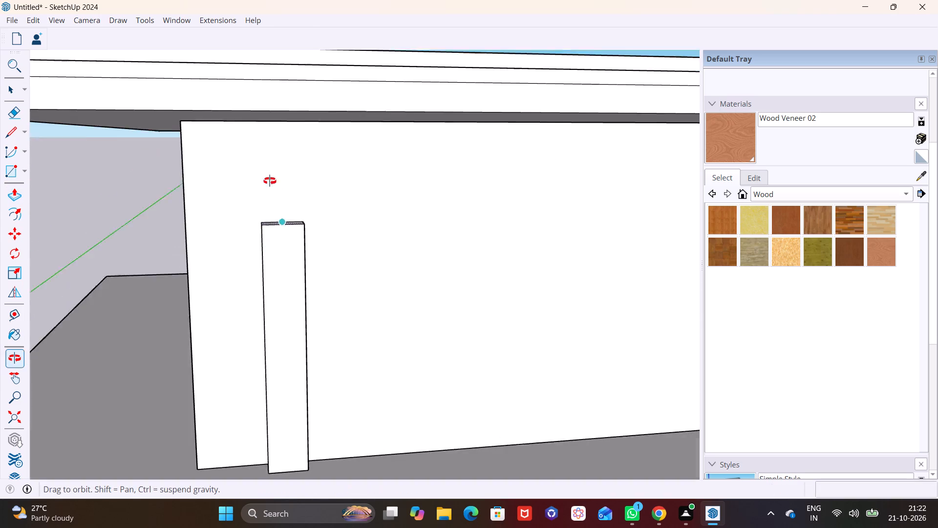
{"action": "middle_click_drag", "start_coordinate": [270, 181], "coordinate": [270, 172]}
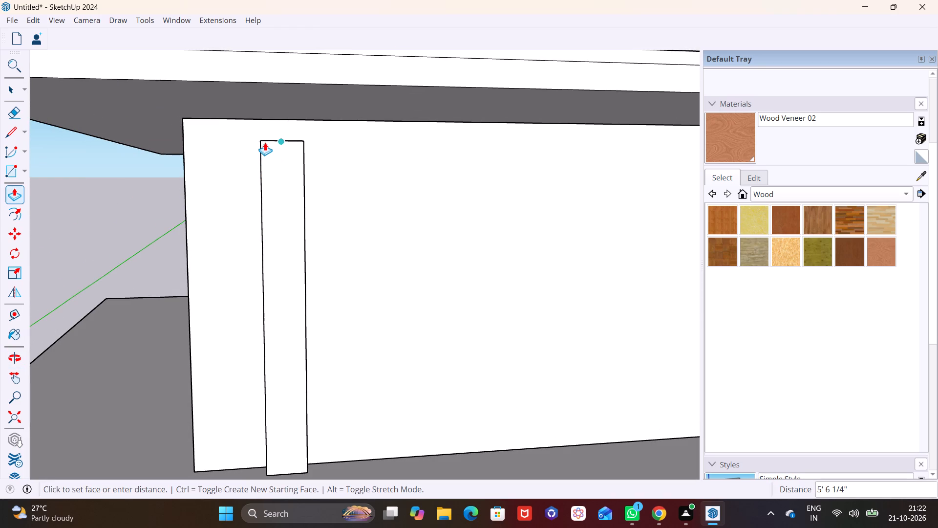
{"action": "left_click", "coordinate": [270, 118]}
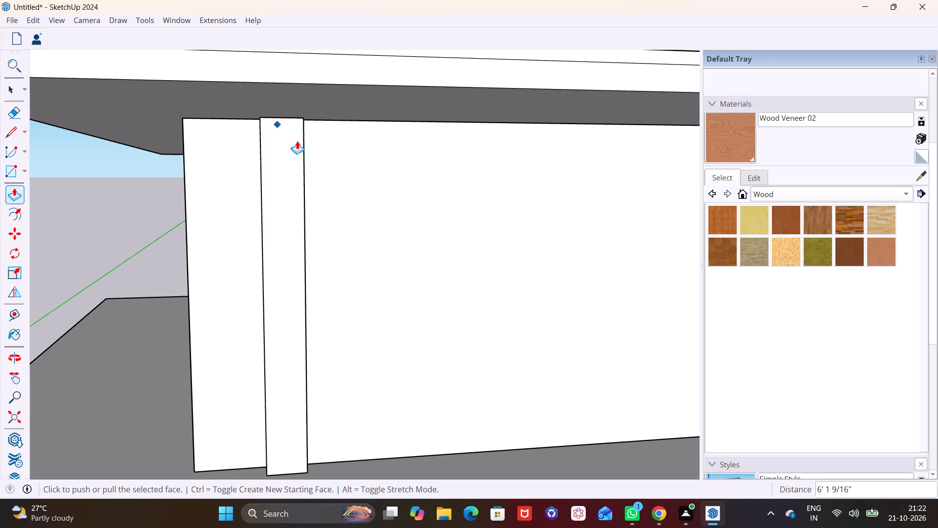
Draw a 7 1/8" line across the pillar's inner side face, a little below the roof slab.
{"action": "middle_click_drag", "start_coordinate": [330, 167], "coordinate": [251, 181]}
{"action": "scroll", "coordinate": [284, 153], "scroll_direction": "up", "scroll_amount": 5}
{"action": "middle_click_drag", "start_coordinate": [324, 172], "coordinate": [246, 188]}
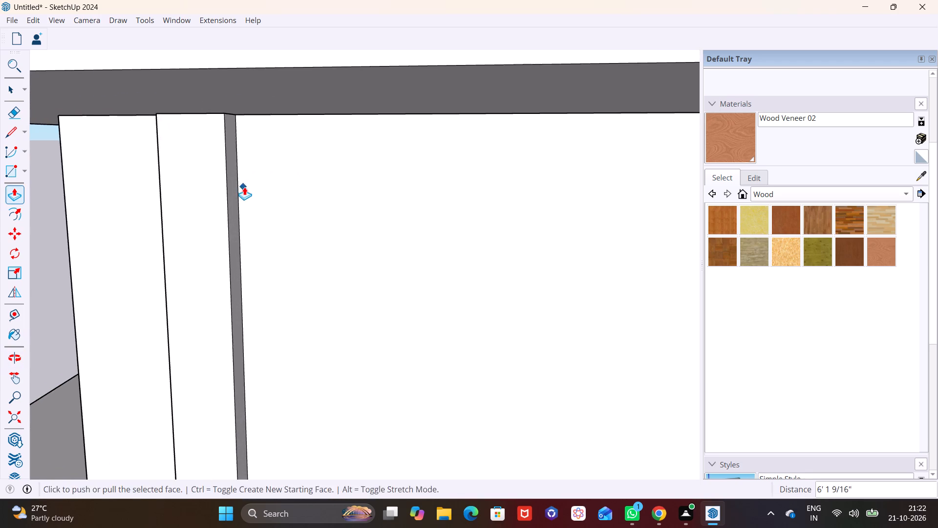
{"action": "middle_click_drag", "start_coordinate": [246, 187], "coordinate": [176, 185], "text": "shift"}
{"action": "scroll", "coordinate": [155, 168], "scroll_direction": "up", "scroll_amount": 7, "text": "shift"}
{"action": "left_click", "coordinate": [12, 131], "text": "shift"}
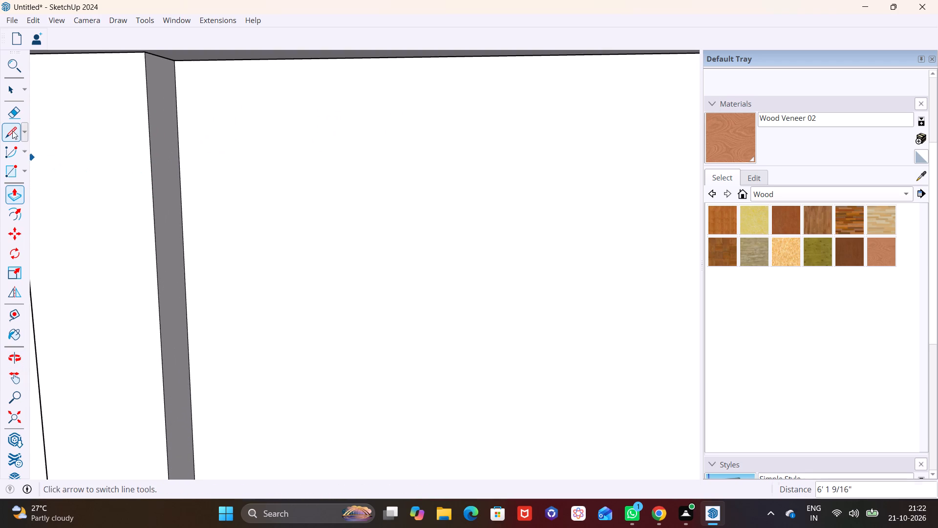
{"action": "left_click", "coordinate": [150, 123], "text": "shift"}
{"action": "left_click", "coordinate": [181, 119], "text": "shift"}
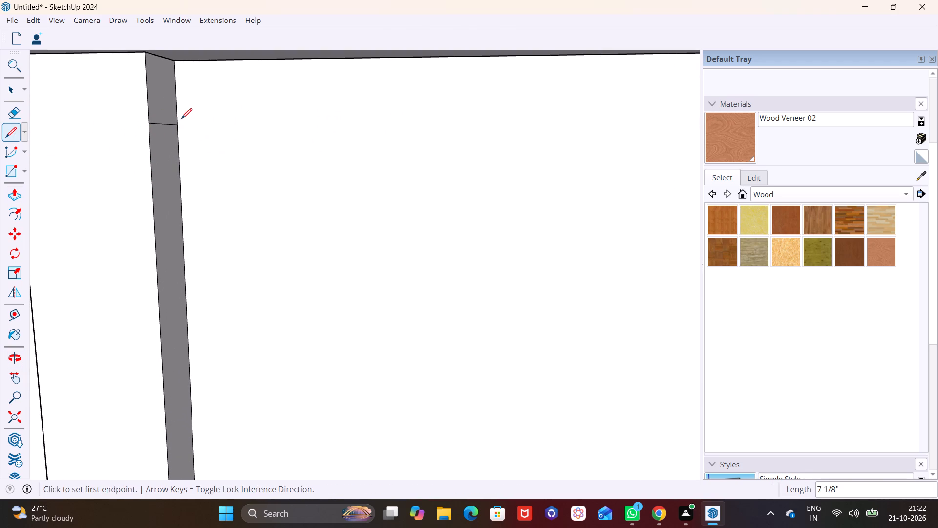
Push/Pull the pillar's upper side section about 14' 2" along the wall to its far edge, forming a beam beneath the roof.
{"action": "key", "text": "shift+space"}
{"action": "left_click", "coordinate": [165, 114], "text": "shift"}
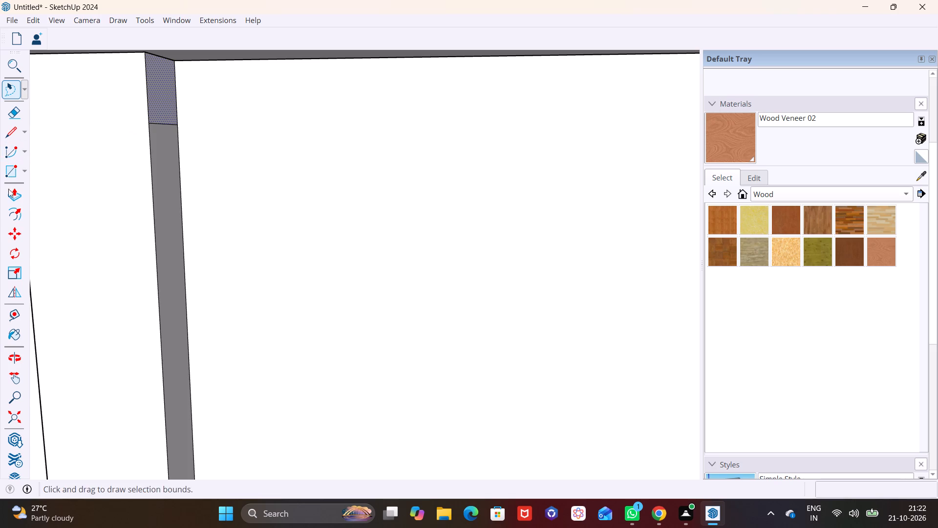
{"action": "left_click_drag", "start_coordinate": [12, 192], "coordinate": [21, 190], "text": "shift"}
{"action": "left_click", "coordinate": [165, 107], "text": "shift"}
{"action": "scroll", "coordinate": [335, 114], "scroll_direction": "down", "scroll_amount": 9, "text": "shift"}
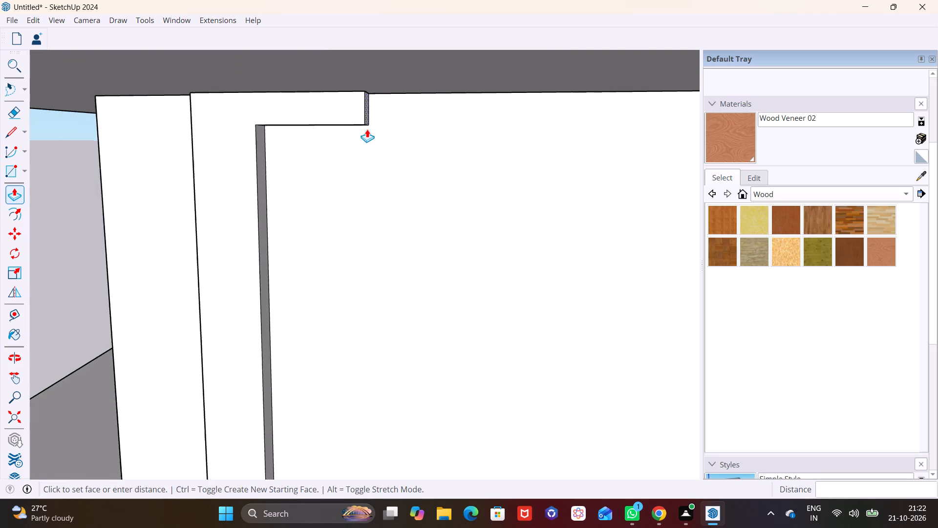
{"action": "scroll", "coordinate": [367, 129], "scroll_direction": "down", "scroll_amount": 2, "text": "shift"}
{"action": "middle_click_drag", "start_coordinate": [401, 128], "coordinate": [151, 128], "text": "shift"}
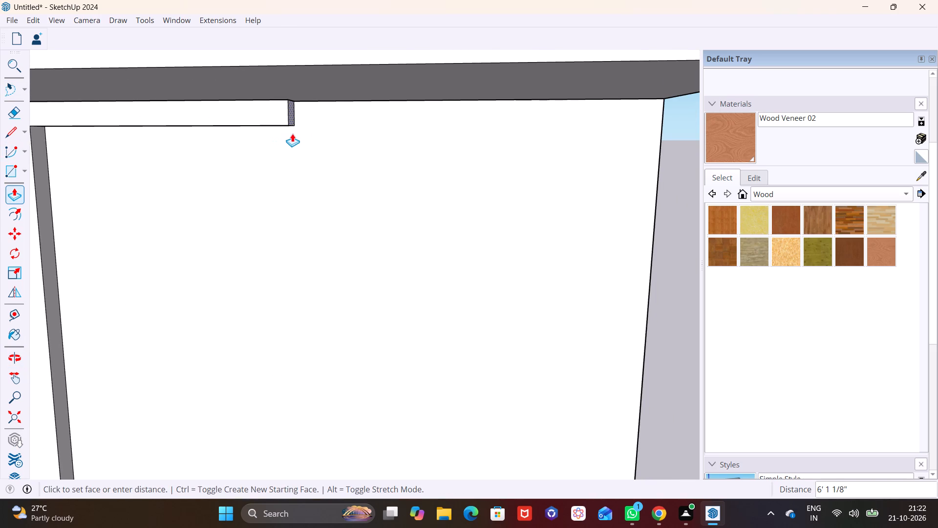
{"action": "scroll", "coordinate": [465, 151], "scroll_direction": "down", "scroll_amount": 5}
{"action": "middle_click_drag", "start_coordinate": [441, 160], "coordinate": [336, 163], "text": "shift"}
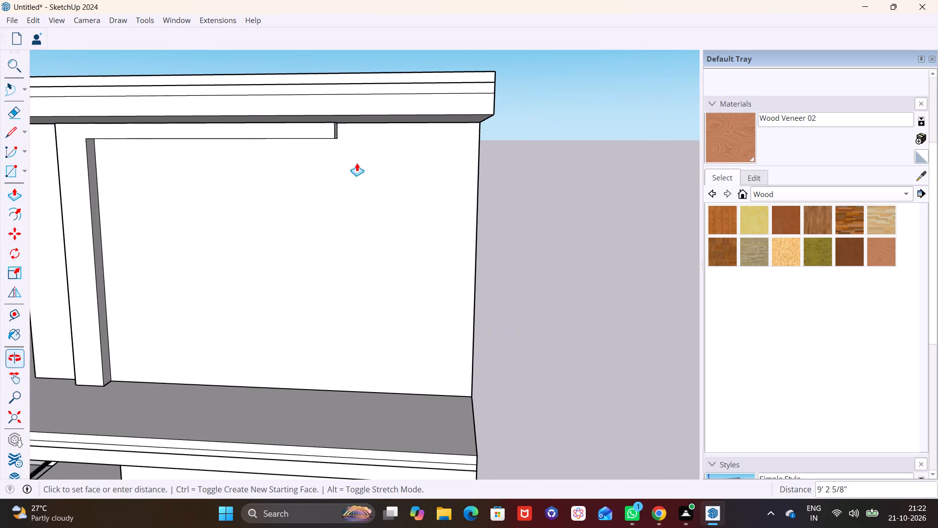
{"action": "left_click", "coordinate": [477, 161]}
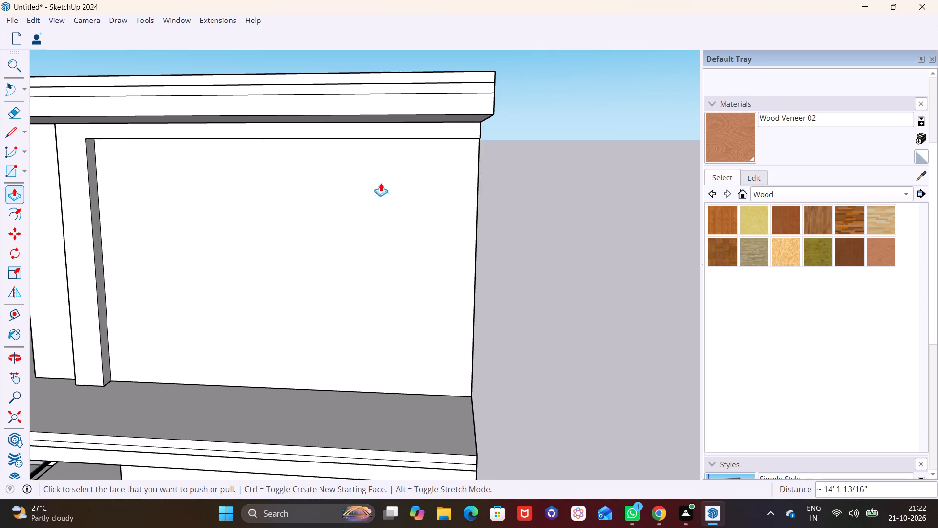
Thicken the beam by pulling its underside face down about 7 5/16".
{"action": "scroll", "coordinate": [293, 159], "scroll_direction": "up", "scroll_amount": 2}
{"action": "middle_click_drag", "start_coordinate": [293, 158], "coordinate": [293, 90]}
{"action": "scroll", "coordinate": [289, 144], "scroll_direction": "up", "scroll_amount": 1}
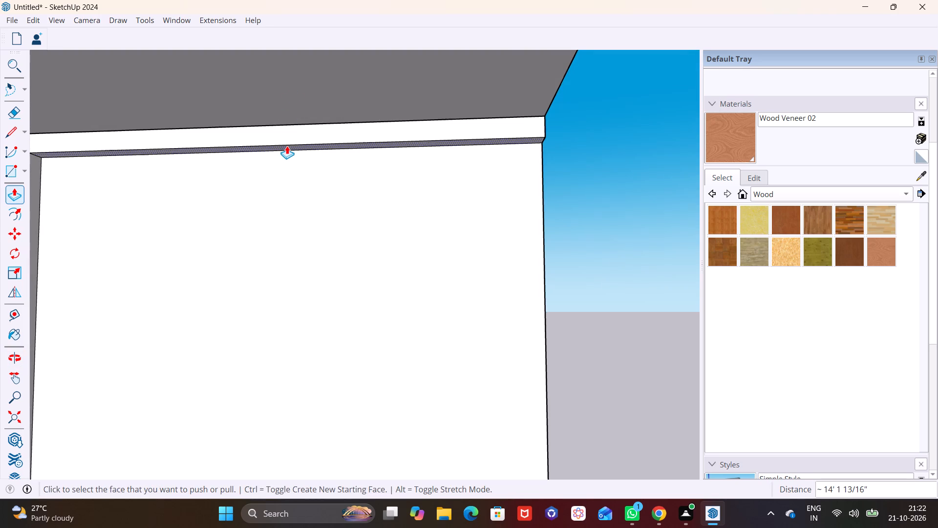
{"action": "left_click", "coordinate": [287, 146]}
{"action": "left_click", "coordinate": [287, 168]}
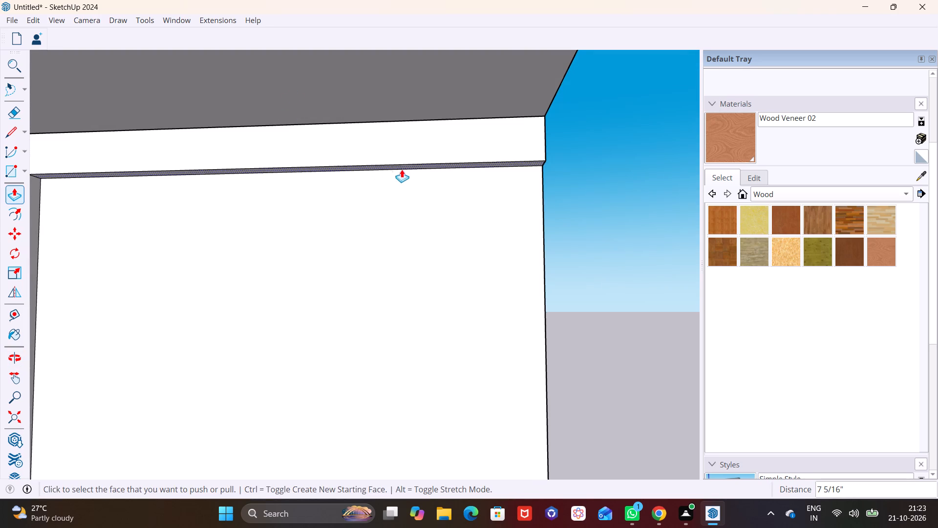
Draw a 7 1/8" line across the beam's underside near its far end, marking the second pillar's width.
{"action": "left_click", "coordinate": [19, 132]}
{"action": "middle_click_drag", "start_coordinate": [485, 152], "coordinate": [483, 57]}
{"action": "scroll", "coordinate": [523, 147], "scroll_direction": "up", "scroll_amount": 1}
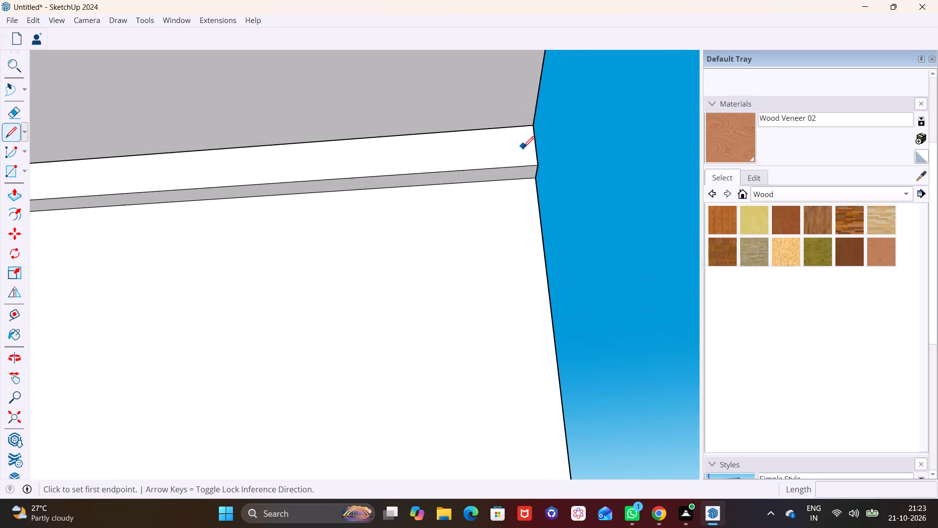
{"action": "scroll", "coordinate": [523, 147], "scroll_direction": "up", "scroll_amount": 1}
{"action": "left_click", "coordinate": [484, 171]}
{"action": "left_click", "coordinate": [487, 184]}
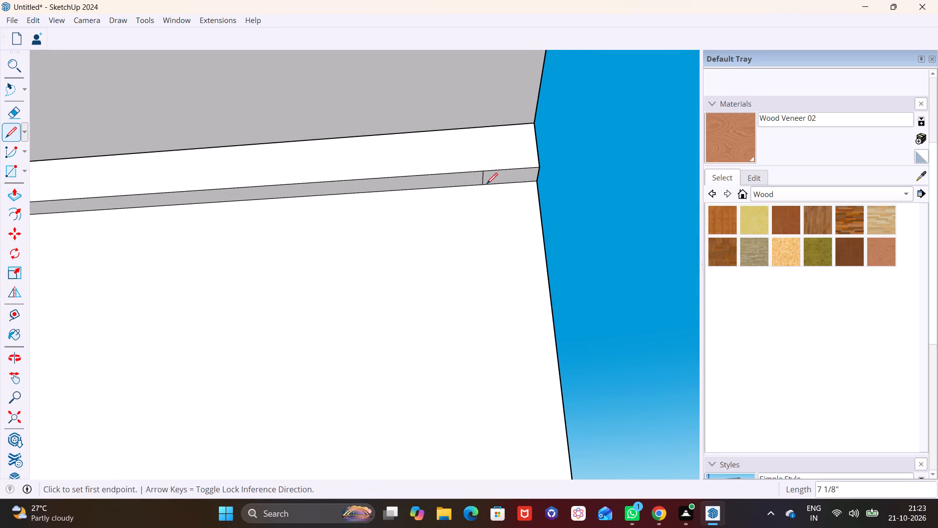
Push/Pull the marked end section of the beam's underside down about 8' 10" to the floor slab, forming the second pillar.
{"action": "key", "text": "space"}
{"action": "left_click", "coordinate": [509, 177]}
{"action": "left_click", "coordinate": [20, 194]}
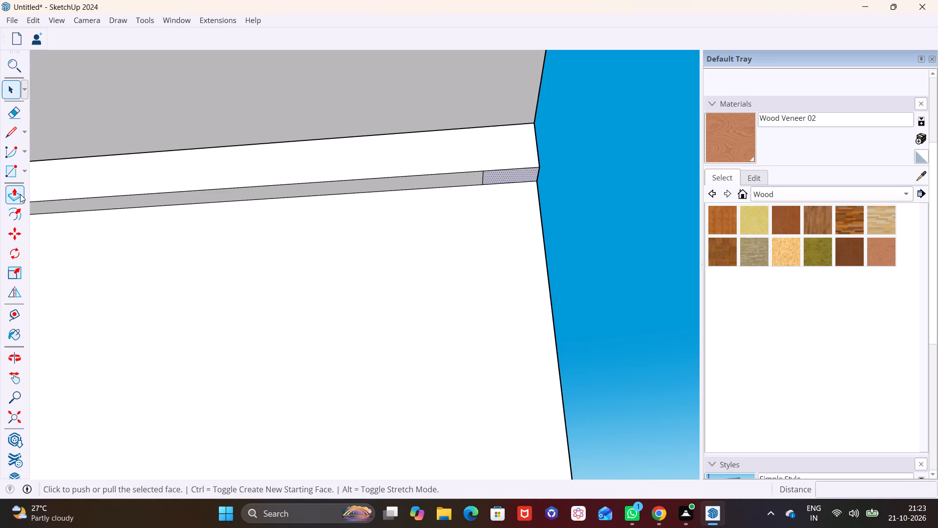
{"action": "left_click", "coordinate": [500, 176]}
{"action": "scroll", "coordinate": [506, 272], "scroll_direction": "down", "scroll_amount": 7}
{"action": "middle_click_drag", "start_coordinate": [507, 315], "coordinate": [564, 148], "text": "shift"}
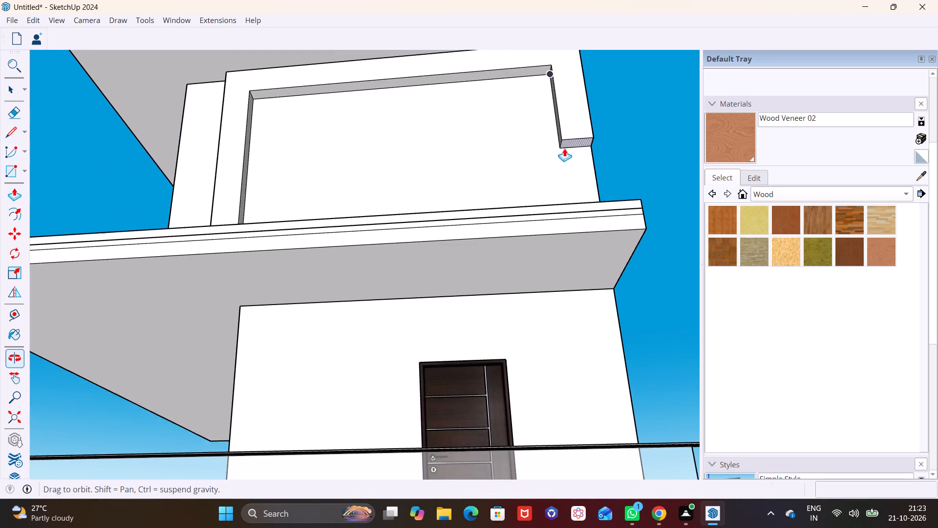
{"action": "middle_click_drag", "start_coordinate": [556, 165], "coordinate": [554, 273]}
{"action": "left_click", "coordinate": [551, 322]}
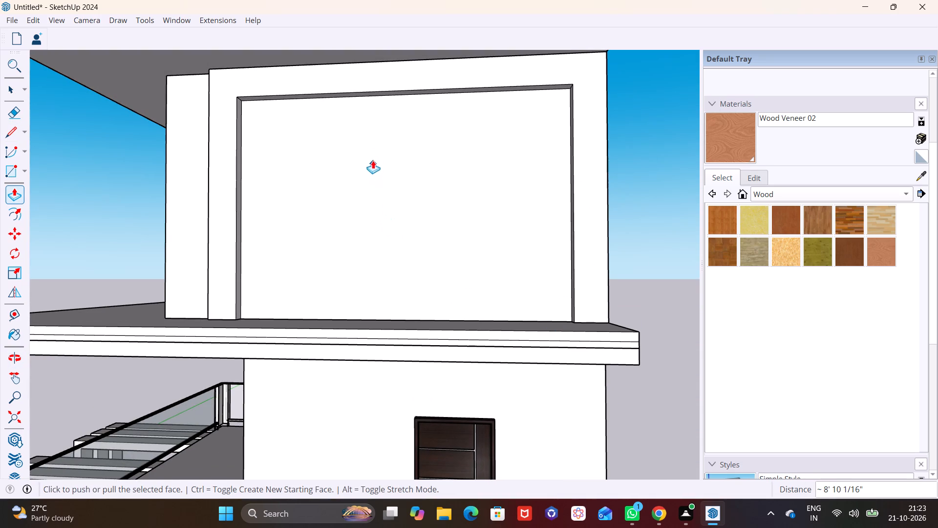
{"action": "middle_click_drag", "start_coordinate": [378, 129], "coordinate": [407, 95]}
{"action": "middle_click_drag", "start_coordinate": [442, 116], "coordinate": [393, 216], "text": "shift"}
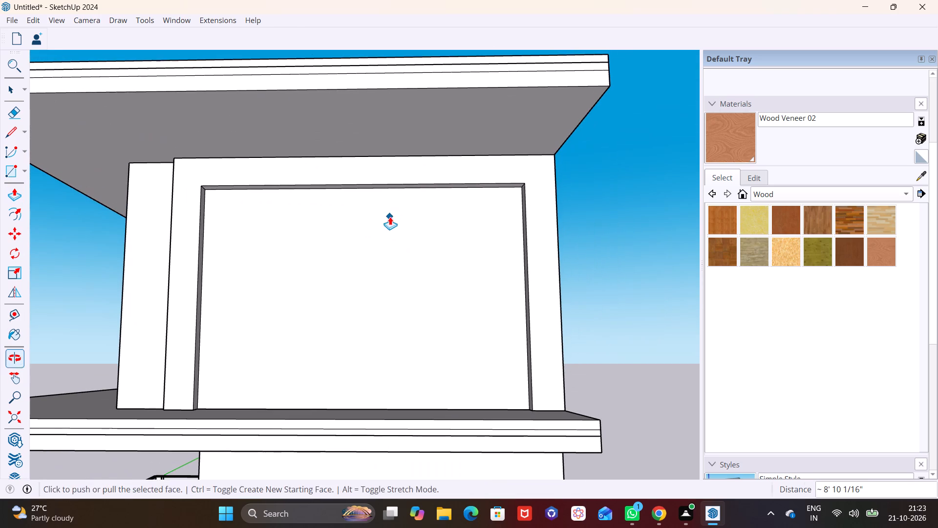
Draw a rectangle about 2 13/16" by 7 1/8" across the beam's underside, near the facade's left-hand pillar.
{"action": "middle_click", "coordinate": [407, 159]}
{"action": "scroll", "coordinate": [384, 252], "scroll_direction": "up", "scroll_amount": 1}
{"action": "middle_click_drag", "start_coordinate": [392, 242], "coordinate": [410, 204]}
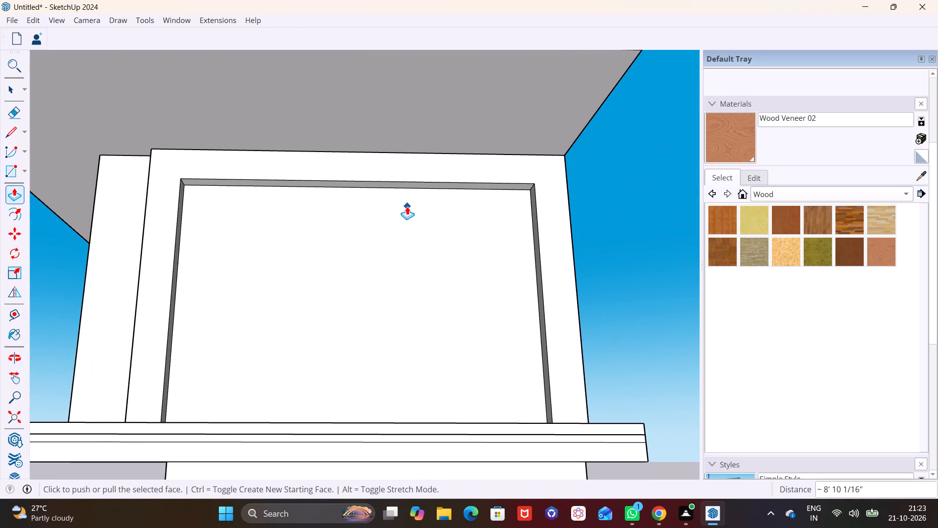
{"action": "scroll", "coordinate": [326, 196], "scroll_direction": "up", "scroll_amount": 3}
{"action": "left_click", "coordinate": [26, 170]}
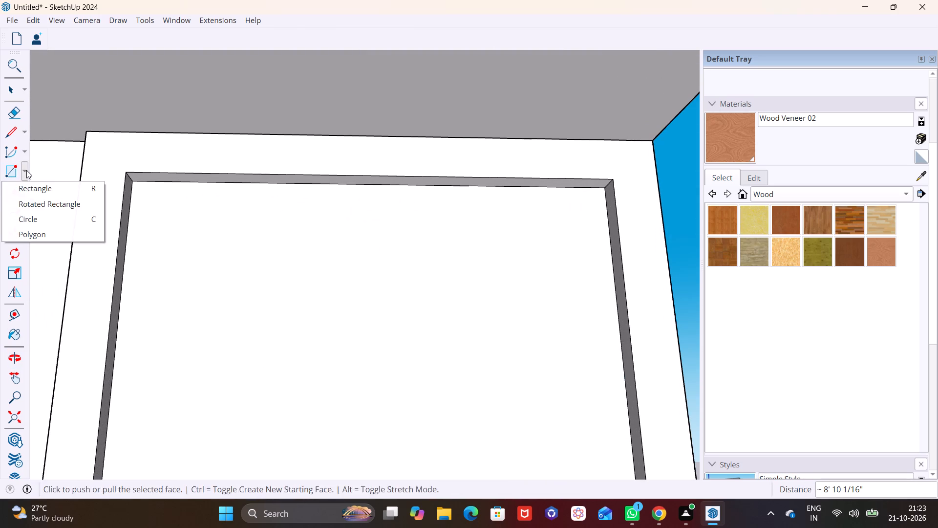
{"action": "left_click", "coordinate": [32, 186]}
{"action": "scroll", "coordinate": [212, 177], "scroll_direction": "up", "scroll_amount": 5}
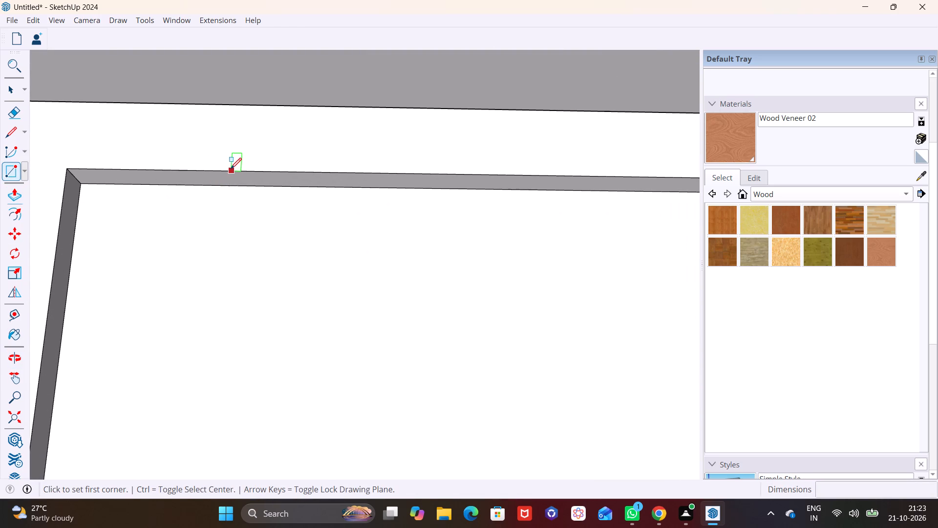
{"action": "left_click", "coordinate": [229, 168]}
{"action": "left_click", "coordinate": [249, 185]}
Draw two more rectangles across the beam's underside, one near mid-span about 4 3/8" by 7 1/8" and one toward the right-hand pillar.
{"action": "scroll", "coordinate": [341, 221], "scroll_direction": "down", "scroll_amount": 1}
{"action": "middle_click_drag", "start_coordinate": [356, 227], "coordinate": [285, 204], "text": "shift"}
{"action": "scroll", "coordinate": [354, 196], "scroll_direction": "down", "scroll_amount": 2}
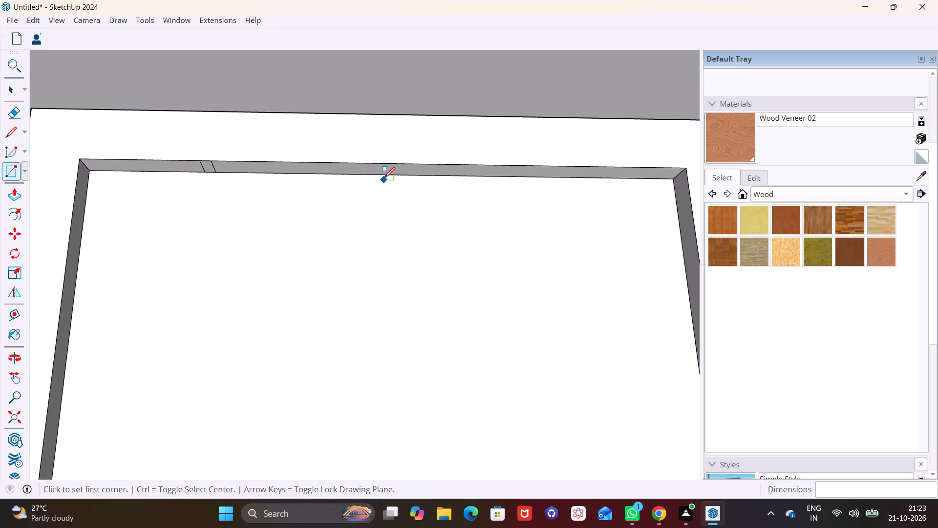
{"action": "left_click", "coordinate": [386, 164]}
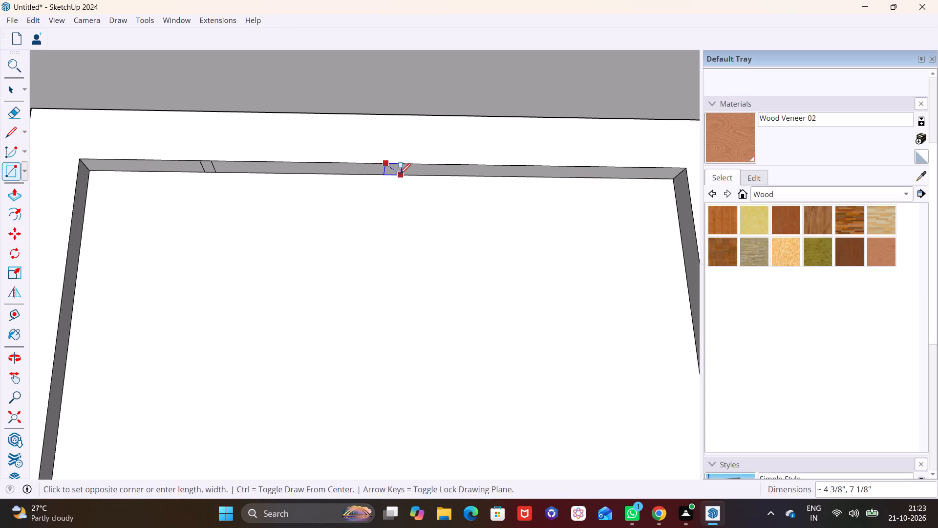
{"action": "left_click", "coordinate": [400, 174]}
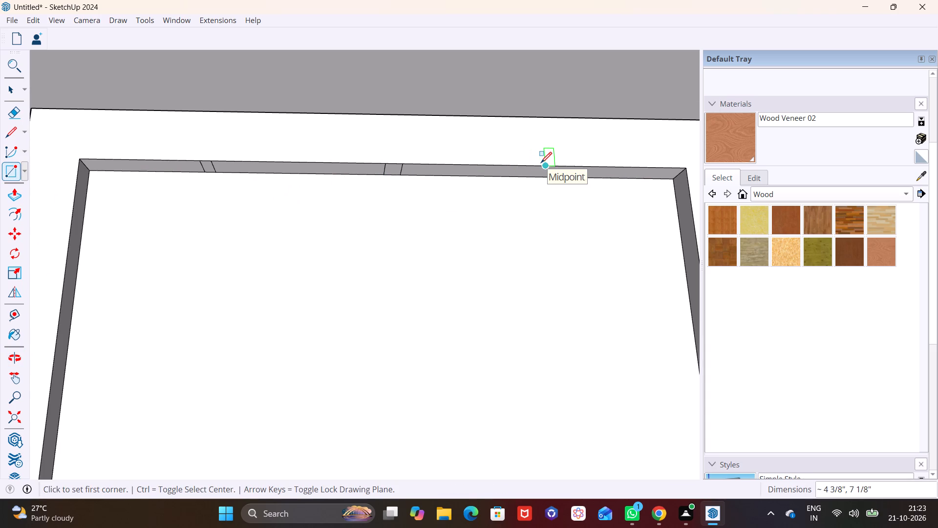
{"action": "left_click", "coordinate": [541, 163]}
{"action": "left_click", "coordinate": [552, 177]}
Push/Pull the left-hand rectangle on the beam's underside down about 8' 10" to the floor slab, forming the first vertical divider.
{"action": "key", "text": "space"}
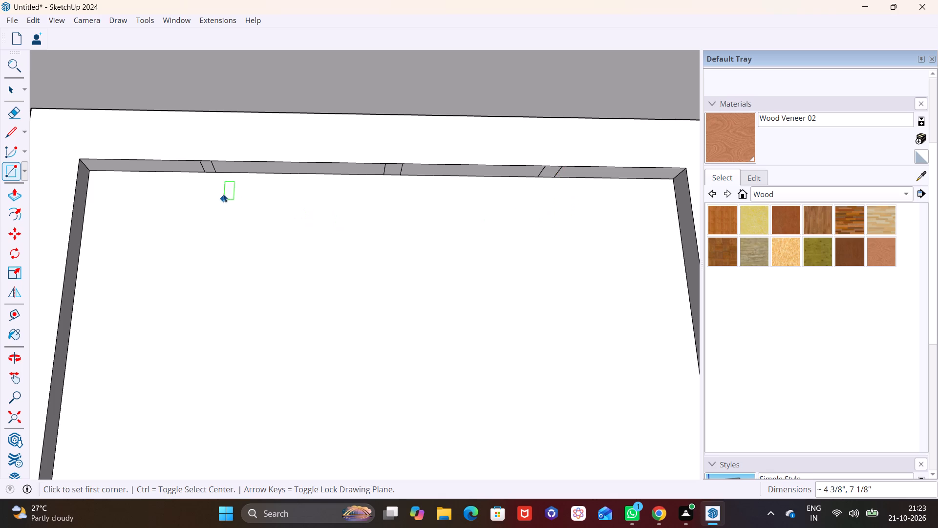
{"action": "left_click", "coordinate": [210, 165]}
{"action": "left_click", "coordinate": [9, 192]}
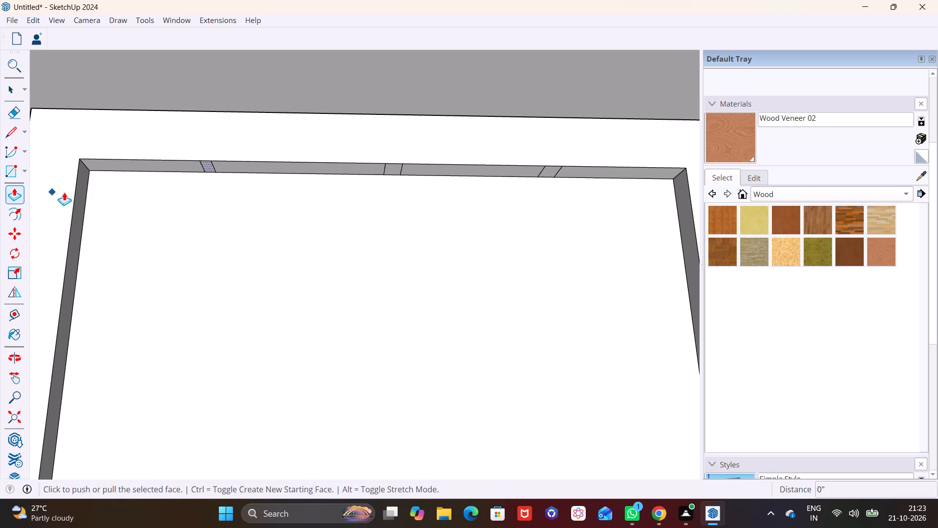
{"action": "left_click", "coordinate": [209, 169]}
{"action": "scroll", "coordinate": [201, 236], "scroll_direction": "down", "scroll_amount": 7}
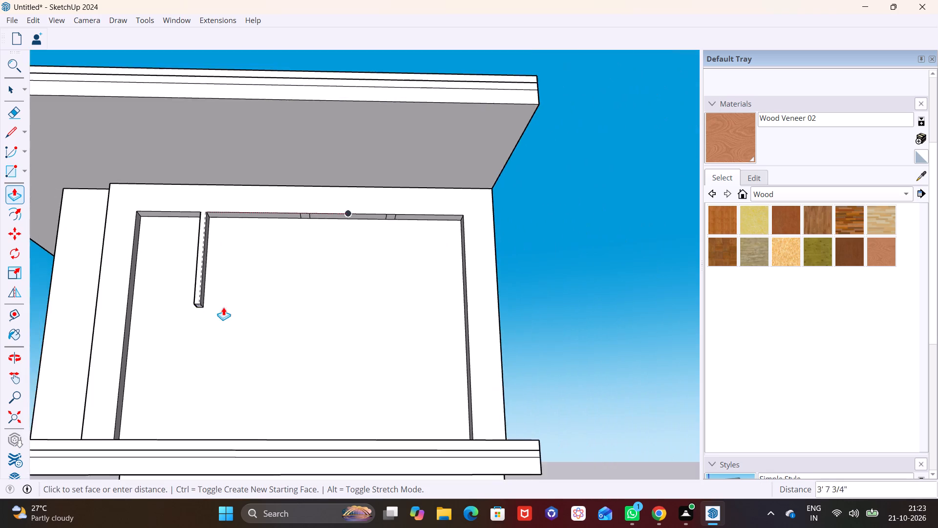
{"action": "middle_click_drag", "start_coordinate": [223, 307], "coordinate": [239, 261], "text": "shift"}
{"action": "middle_click_drag", "start_coordinate": [237, 335], "coordinate": [238, 361]}
{"action": "left_click", "coordinate": [183, 396]}
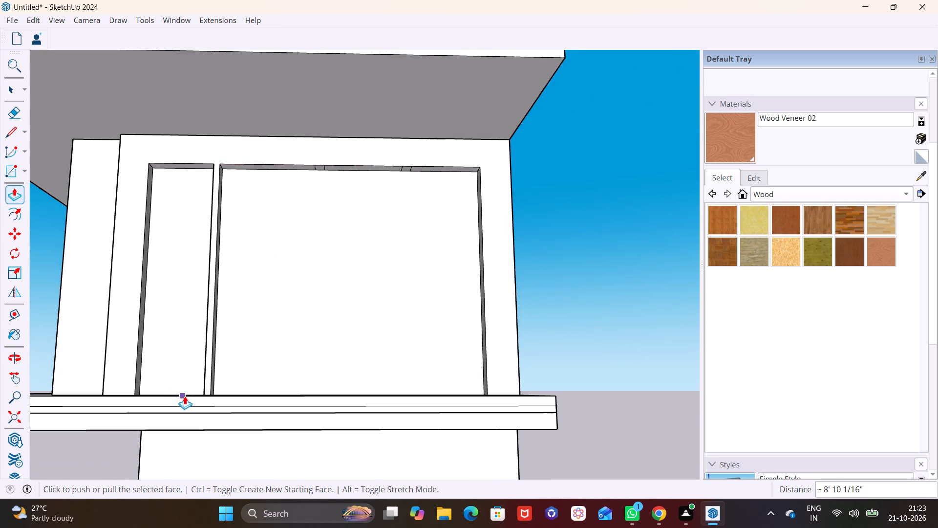
Push/Pull the middle rectangle on the beam's underside down about 8' 10" to the floor slab, forming the second divider.
{"action": "scroll", "coordinate": [319, 197], "scroll_direction": "up", "scroll_amount": 4}
{"action": "key", "text": "space"}
{"action": "left_click", "coordinate": [323, 155]}
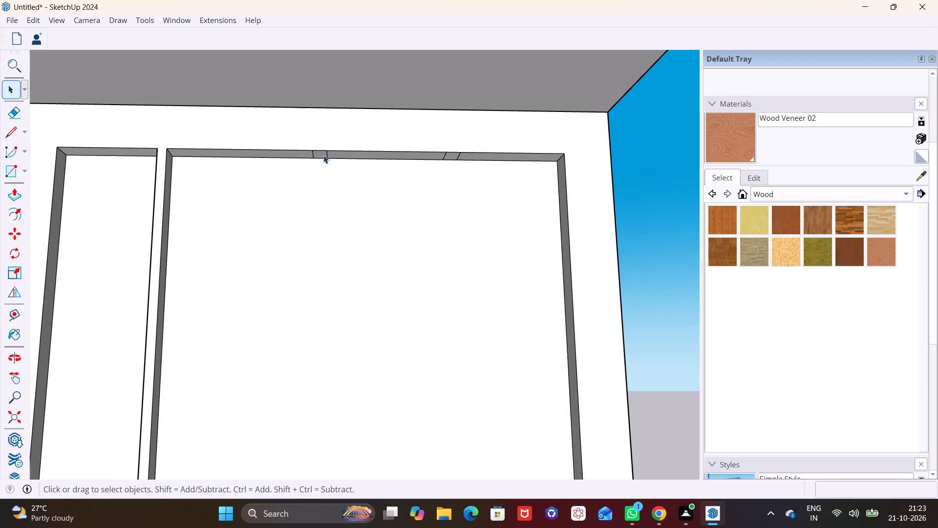
{"action": "left_click", "coordinate": [15, 192]}
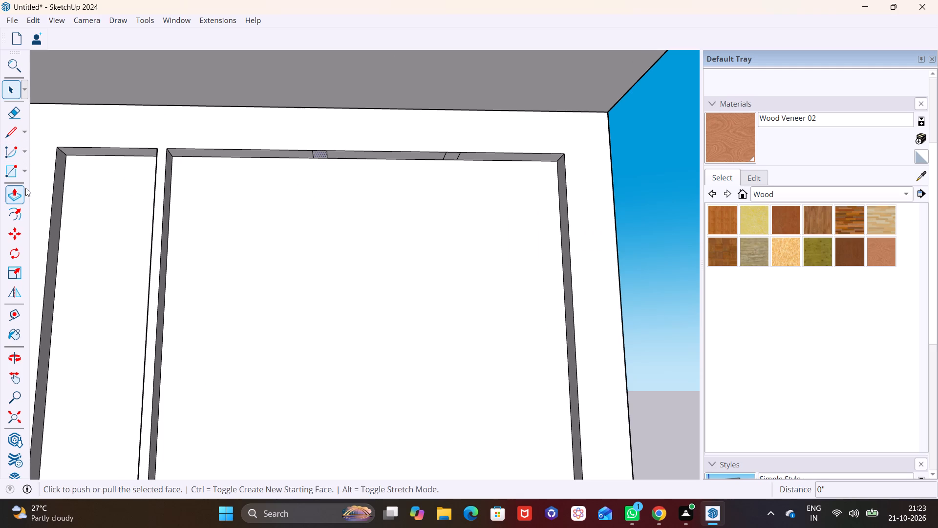
{"action": "left_click", "coordinate": [320, 153]}
{"action": "scroll", "coordinate": [326, 261], "scroll_direction": "down", "scroll_amount": 5}
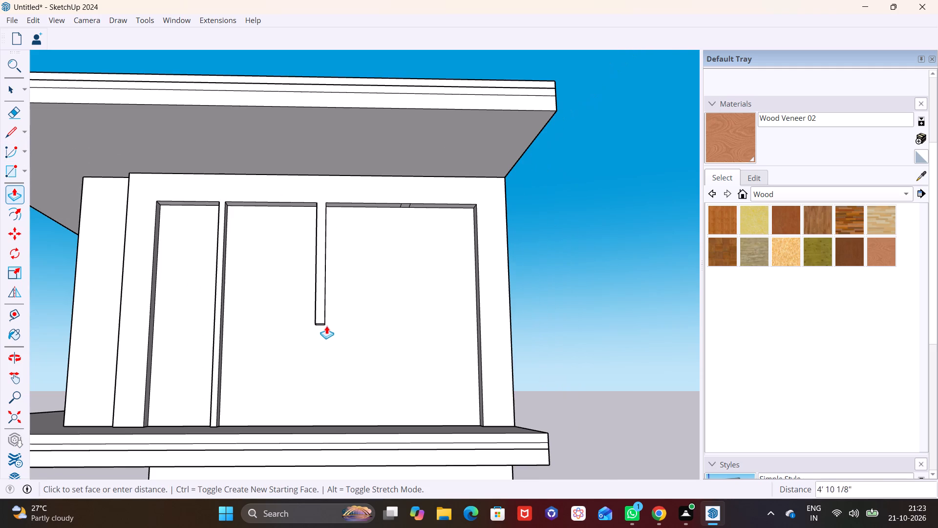
{"action": "left_click", "coordinate": [334, 426]}
Push/Pull the remaining rectangle on the beam's underside down about 8' 10" to the floor slab, forming the third divider.
{"action": "scroll", "coordinate": [388, 220], "scroll_direction": "up", "scroll_amount": 4}
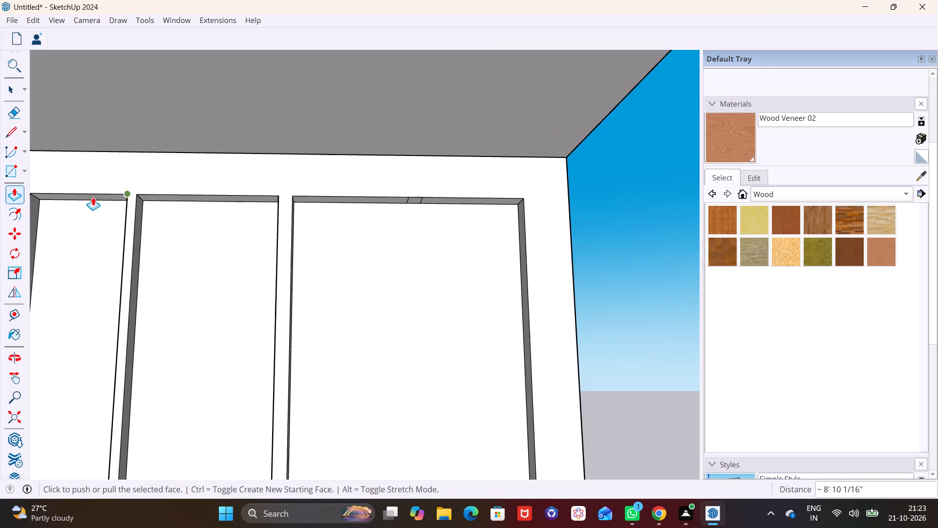
{"action": "left_click", "coordinate": [11, 93]}
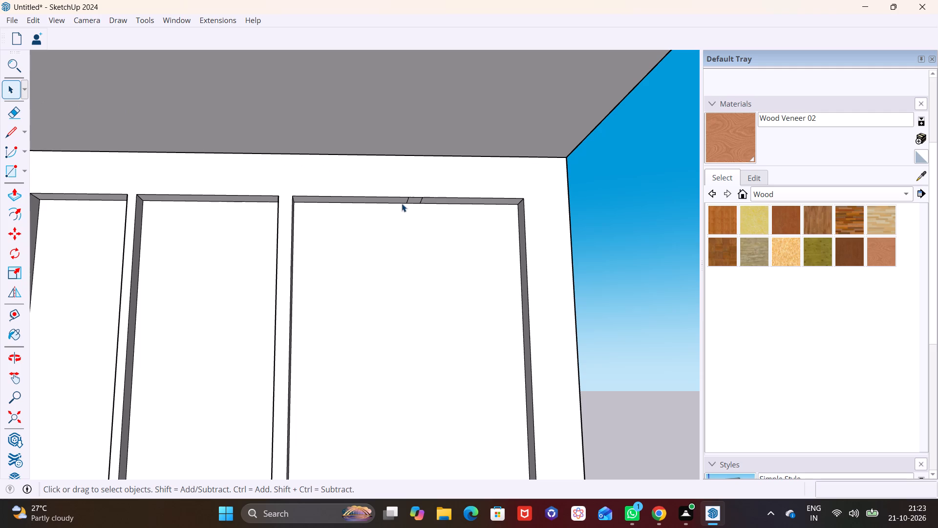
{"action": "left_click", "coordinate": [412, 199]}
{"action": "left_click", "coordinate": [10, 190]}
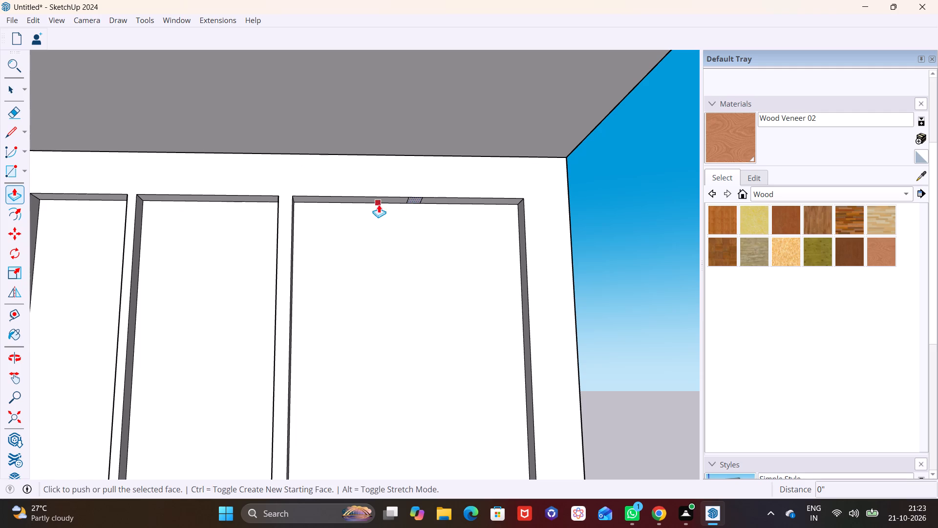
{"action": "left_click", "coordinate": [414, 200]}
{"action": "scroll", "coordinate": [394, 370], "scroll_direction": "down", "scroll_amount": 7}
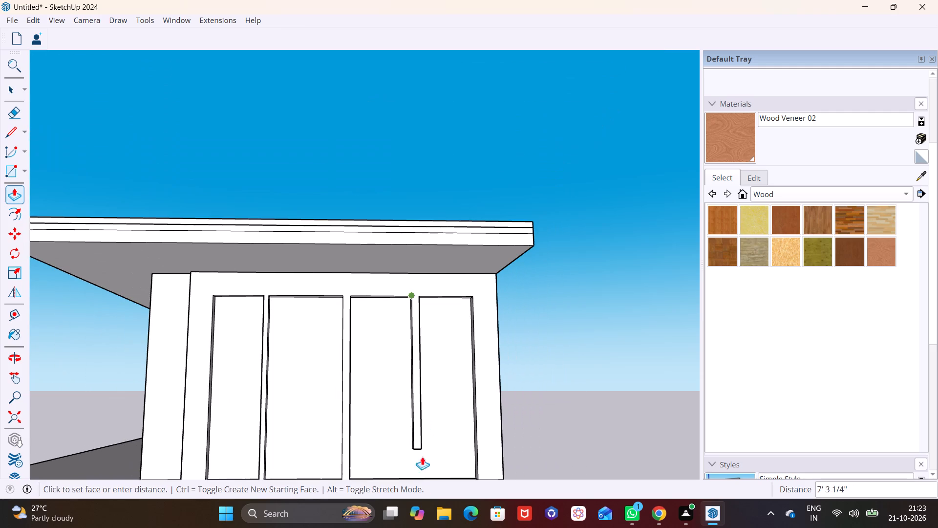
{"action": "left_click", "coordinate": [419, 479]}
Widen the left-hand divider by pulling its side face outward into the second opening with Push/Pull.
{"action": "scroll", "coordinate": [386, 375], "scroll_direction": "down", "scroll_amount": 3}
{"action": "middle_click_drag", "start_coordinate": [386, 374], "coordinate": [381, 429]}
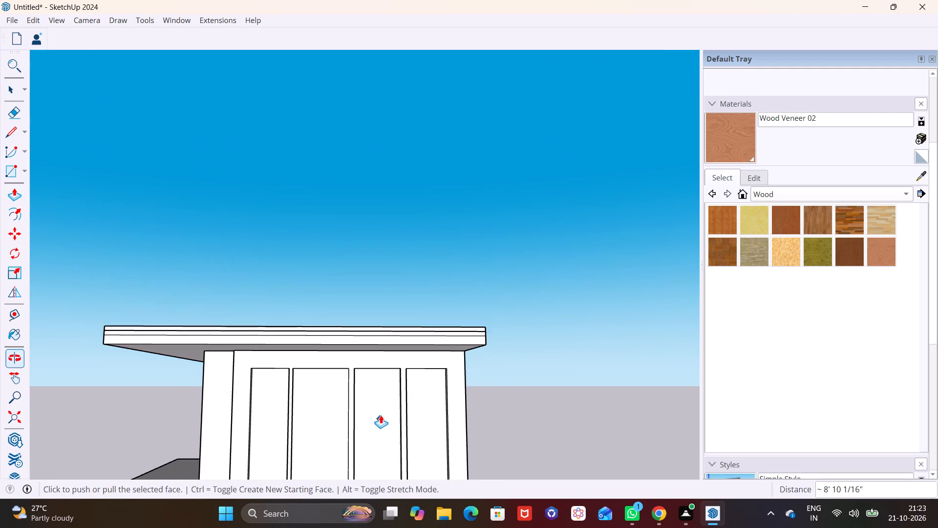
{"action": "middle_click_drag", "start_coordinate": [381, 411], "coordinate": [384, 288], "text": "shift"}
{"action": "middle_click_drag", "start_coordinate": [372, 305], "coordinate": [380, 390]}
{"action": "scroll", "coordinate": [353, 328], "scroll_direction": "up", "scroll_amount": 8}
{"action": "middle_click_drag", "start_coordinate": [304, 307], "coordinate": [315, 270]}
{"action": "scroll", "coordinate": [297, 294], "scroll_direction": "up", "scroll_amount": 1}
{"action": "middle_click_drag", "start_coordinate": [297, 294], "coordinate": [200, 299]}
{"action": "scroll", "coordinate": [269, 298], "scroll_direction": "up", "scroll_amount": 6}
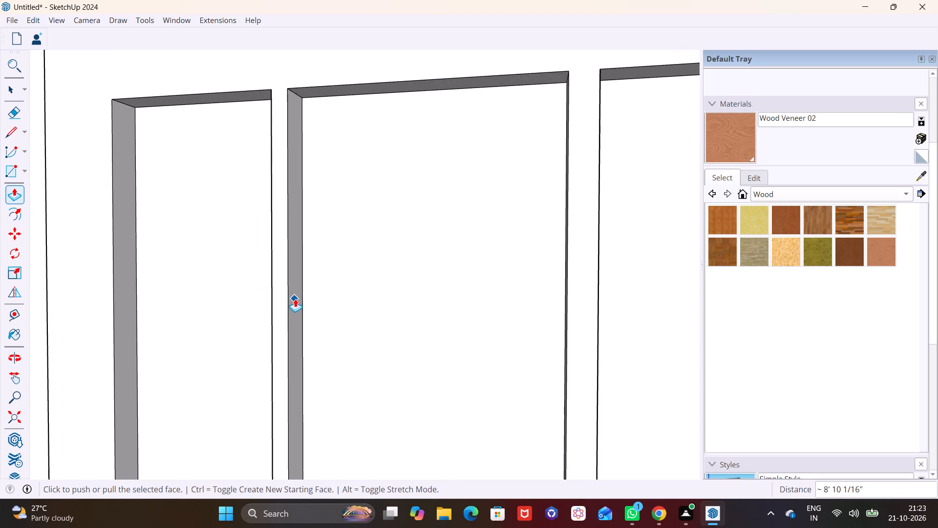
{"action": "key", "text": "space"}
{"action": "left_click", "coordinate": [296, 299]}
{"action": "left_click", "coordinate": [15, 198]}
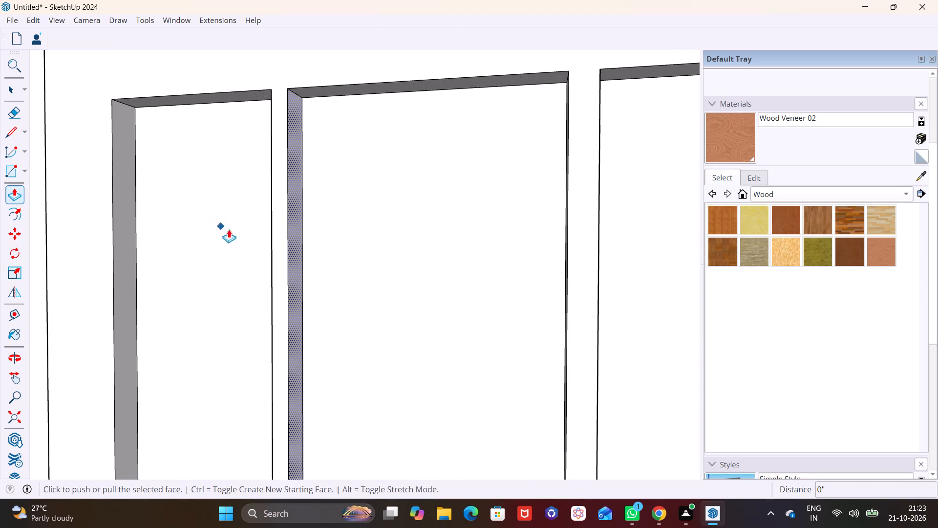
{"action": "left_click", "coordinate": [293, 254]}
{"action": "left_click", "coordinate": [317, 252]}
Push the left-hand divider's opposite side face, beside the first opening, inward about 4 13/16" to narrow it.
{"action": "middle_click_drag", "start_coordinate": [325, 255], "coordinate": [569, 283]}
{"action": "key", "text": "space"}
{"action": "left_click", "coordinate": [297, 282]}
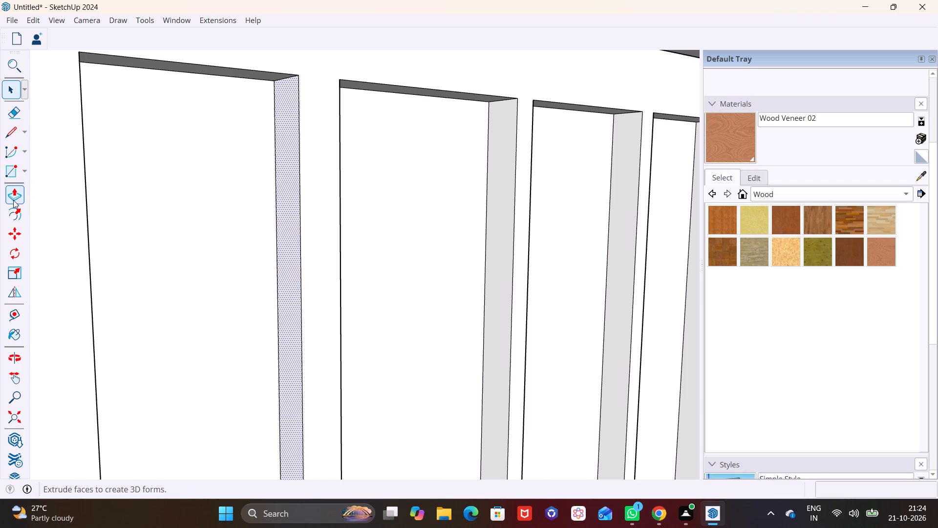
{"action": "left_click", "coordinate": [15, 200]}
{"action": "left_click", "coordinate": [288, 245]}
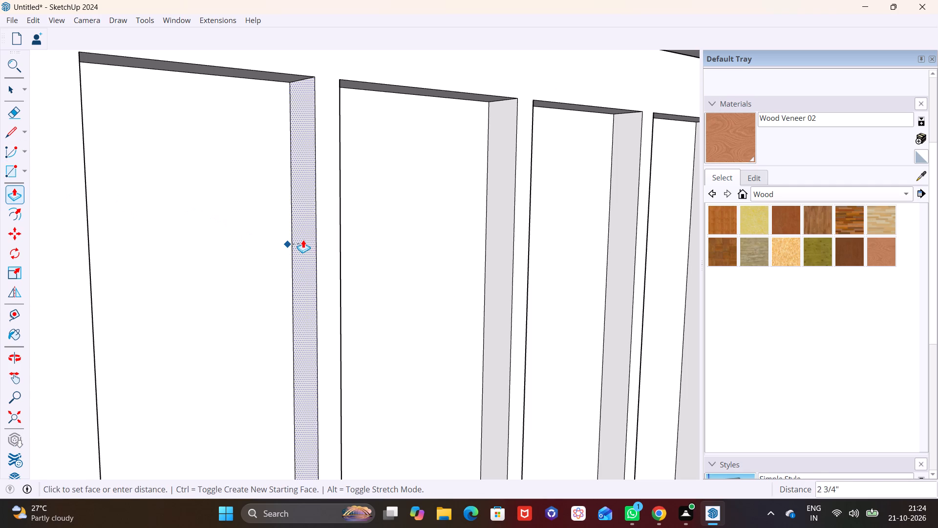
{"action": "left_click", "coordinate": [314, 236]}
{"action": "middle_click_drag", "start_coordinate": [388, 261], "coordinate": [238, 282]}
{"action": "scroll", "coordinate": [312, 265], "scroll_direction": "down", "scroll_amount": 2}
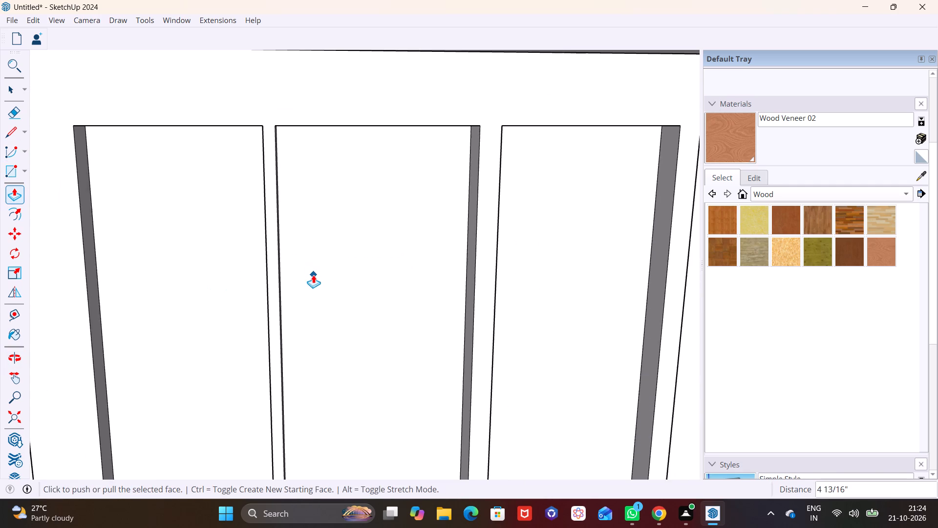
Pull the same side face of the left-hand divider slightly back out into the first opening.
{"action": "middle_click_drag", "start_coordinate": [299, 300], "coordinate": [353, 288]}
{"action": "middle_click_drag", "start_coordinate": [237, 278], "coordinate": [307, 277]}
{"action": "left_click", "coordinate": [273, 273]}
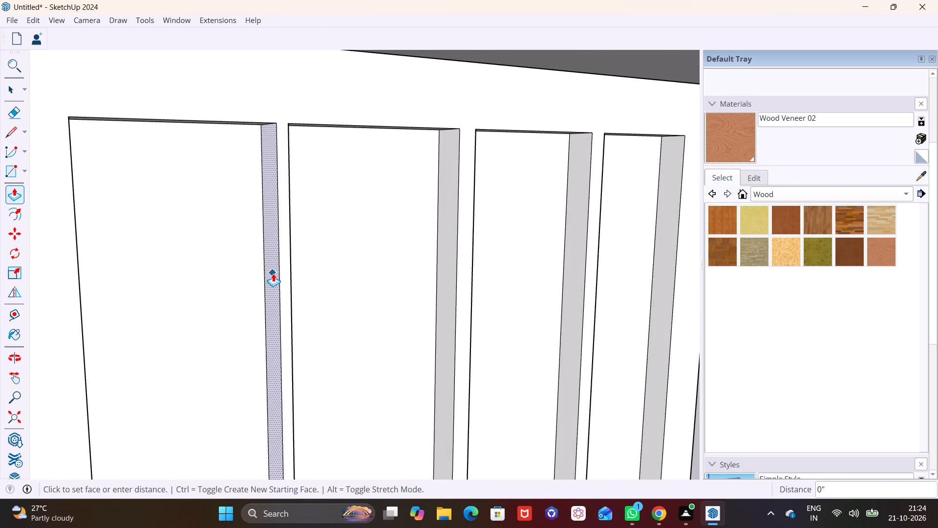
{"action": "left_click", "coordinate": [266, 273]}
Paint the four recessed wall panels between the pillars and dividers with Translucent Glass Blue from the Glass and Mirrors materials.
{"action": "key", "text": "space"}
{"action": "left_click", "coordinate": [342, 277]}
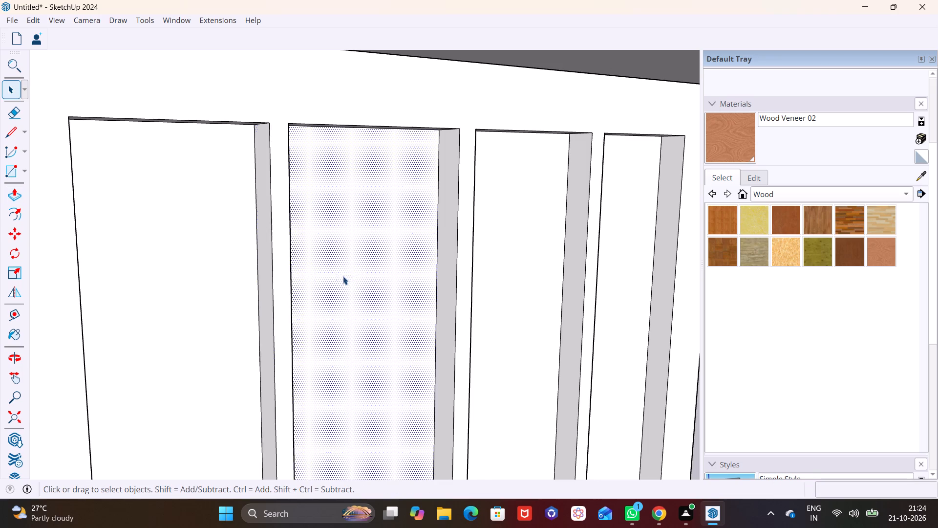
{"action": "scroll", "coordinate": [354, 270], "scroll_direction": "down", "scroll_amount": 4}
{"action": "middle_click_drag", "start_coordinate": [260, 289], "coordinate": [232, 286]}
{"action": "middle_click_drag", "start_coordinate": [376, 306], "coordinate": [131, 290]}
{"action": "scroll", "coordinate": [274, 279], "scroll_direction": "down", "scroll_amount": 3}
{"action": "middle_click_drag", "start_coordinate": [308, 311], "coordinate": [341, 320]}
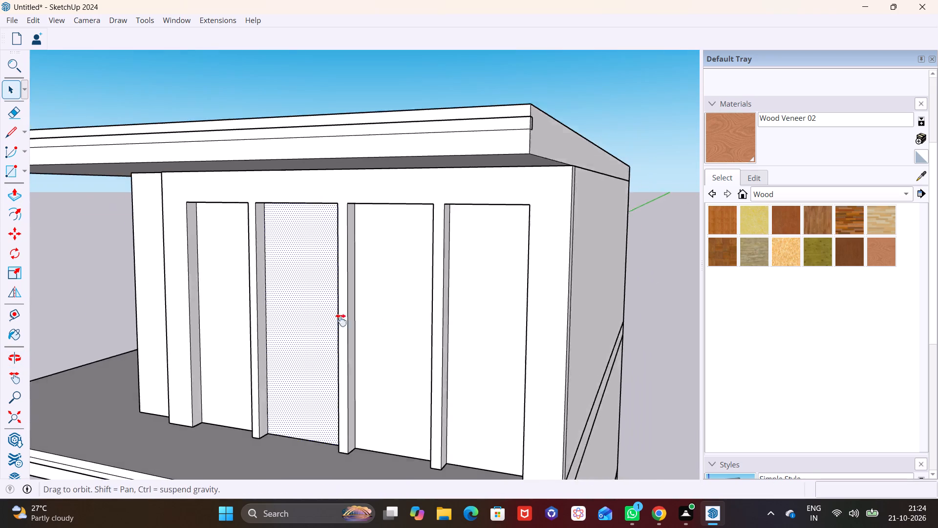
{"action": "middle_click_drag", "start_coordinate": [341, 320], "coordinate": [405, 314]}
{"action": "middle_click_drag", "start_coordinate": [420, 339], "coordinate": [484, 351]}
{"action": "middle_click_drag", "start_coordinate": [437, 313], "coordinate": [384, 333], "text": "shift"}
{"action": "middle_click_drag", "start_coordinate": [404, 324], "coordinate": [435, 315]}
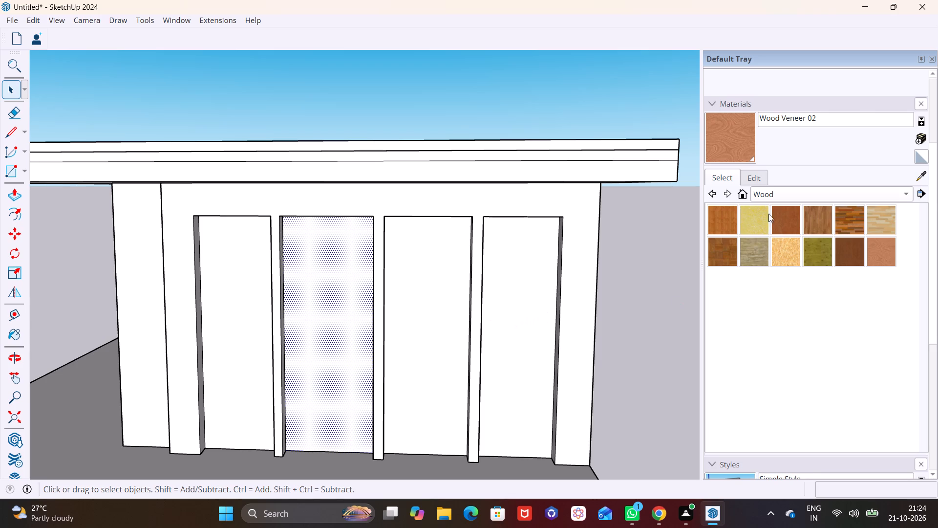
{"action": "left_click", "coordinate": [767, 188]}
{"action": "left_click", "coordinate": [771, 91]}
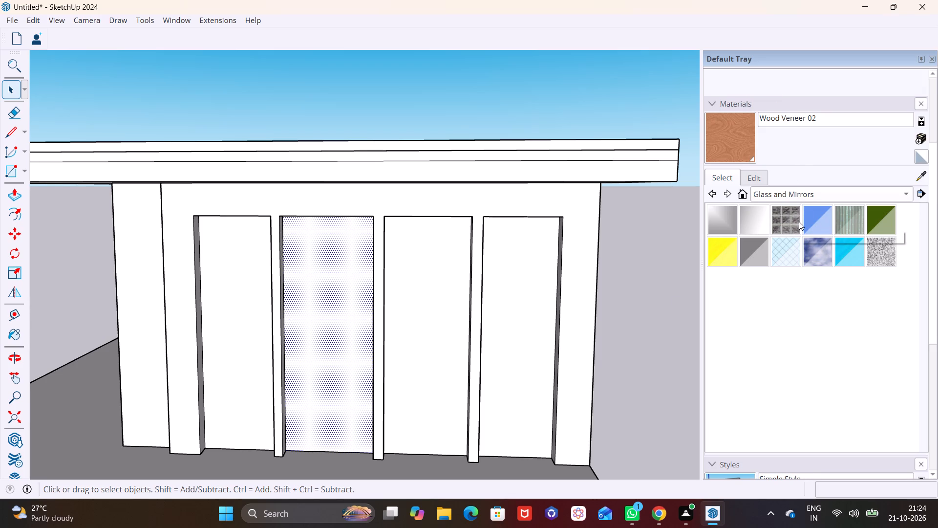
{"action": "left_click", "coordinate": [812, 216]}
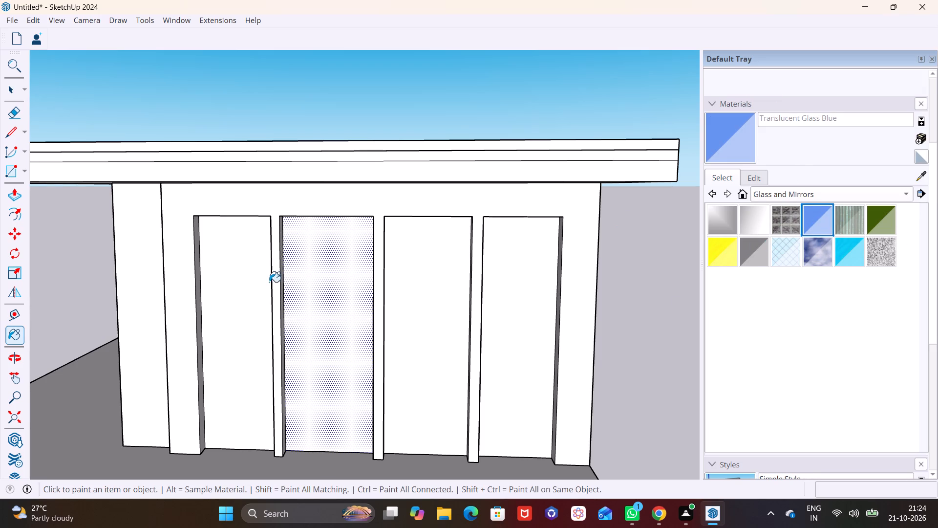
{"action": "left_click", "coordinate": [260, 280]}
{"action": "left_click", "coordinate": [331, 279]}
{"action": "left_click_drag", "start_coordinate": [409, 279], "coordinate": [415, 278]}
{"action": "left_click", "coordinate": [516, 283]}
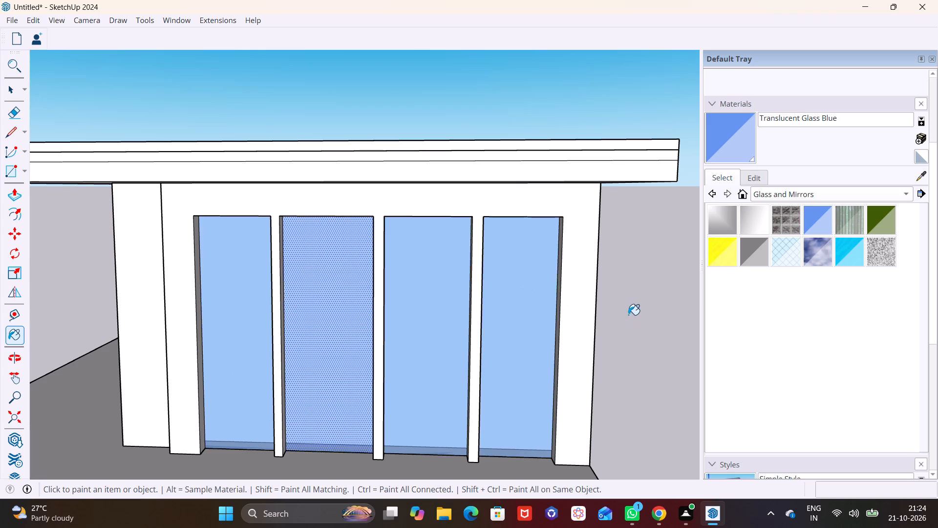
{"action": "key", "text": "space"}
{"action": "left_click", "coordinate": [636, 308]}
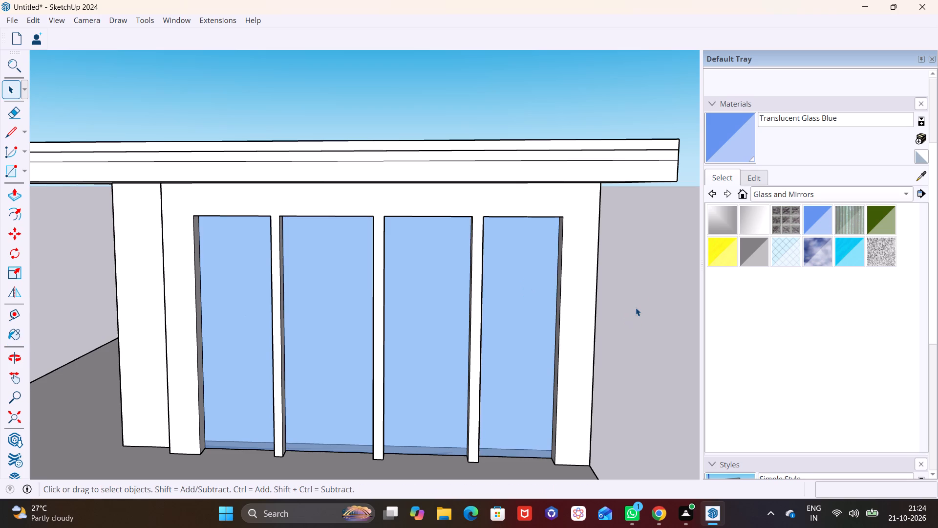
Paint the front face of the pillar, beam and divider frame with Wood Veneer 02 from the Wood materials.
{"action": "left_click", "coordinate": [803, 192]}
{"action": "left_click", "coordinate": [777, 301]}
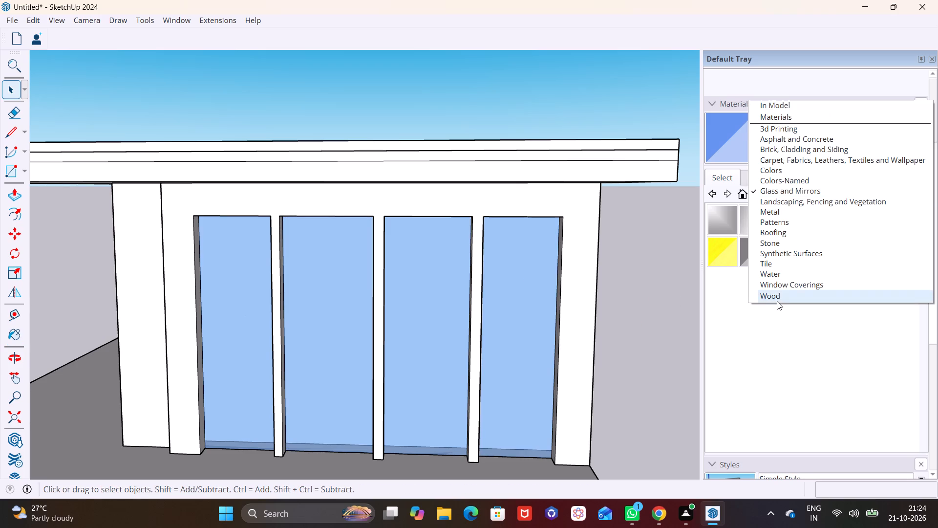
{"action": "left_click", "coordinate": [881, 252]}
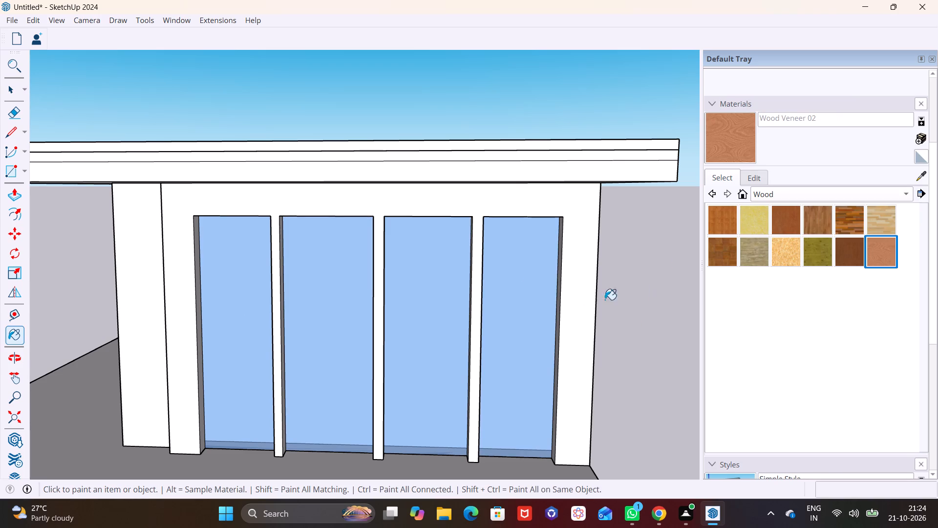
{"action": "left_click", "coordinate": [579, 302]}
{"action": "key", "text": "space"}
{"action": "left_click", "coordinate": [650, 333]}
{"action": "scroll", "coordinate": [544, 330], "scroll_direction": "down", "scroll_amount": 2}
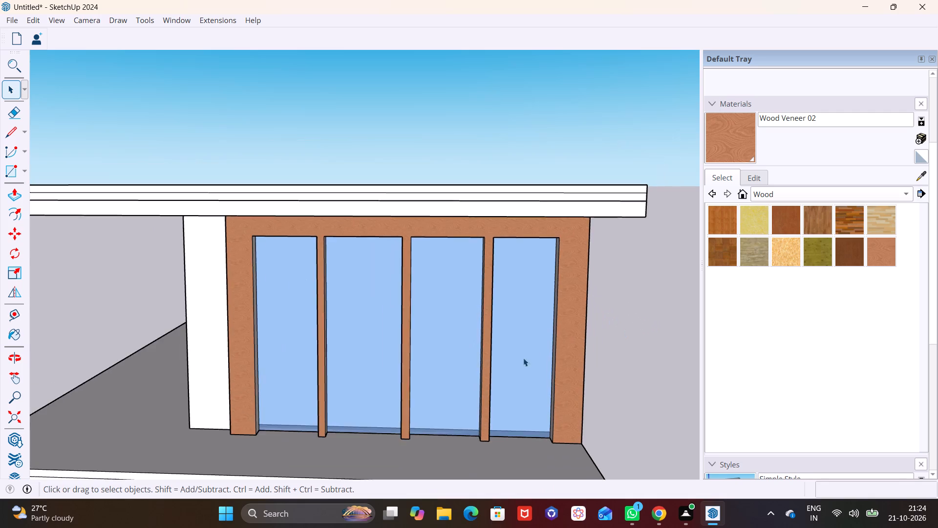
Darken the Wood Veneer 02 material on the facade frame by setting its saturation to 49 and brightness to 54.
{"action": "scroll", "coordinate": [523, 358], "scroll_direction": "down", "scroll_amount": 4}
{"action": "middle_click_drag", "start_coordinate": [517, 366], "coordinate": [544, 346]}
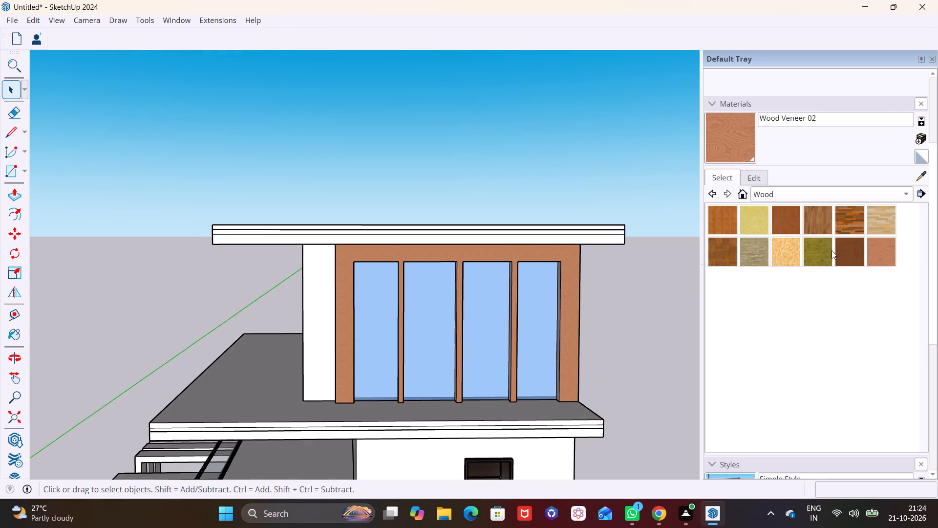
{"action": "left_click", "coordinate": [752, 180]}
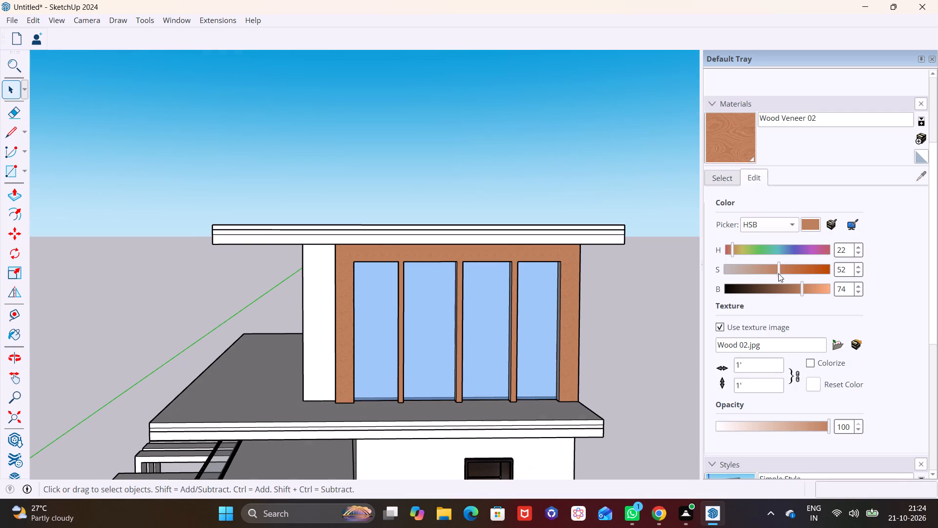
{"action": "left_click_drag", "start_coordinate": [802, 292], "coordinate": [759, 293]}
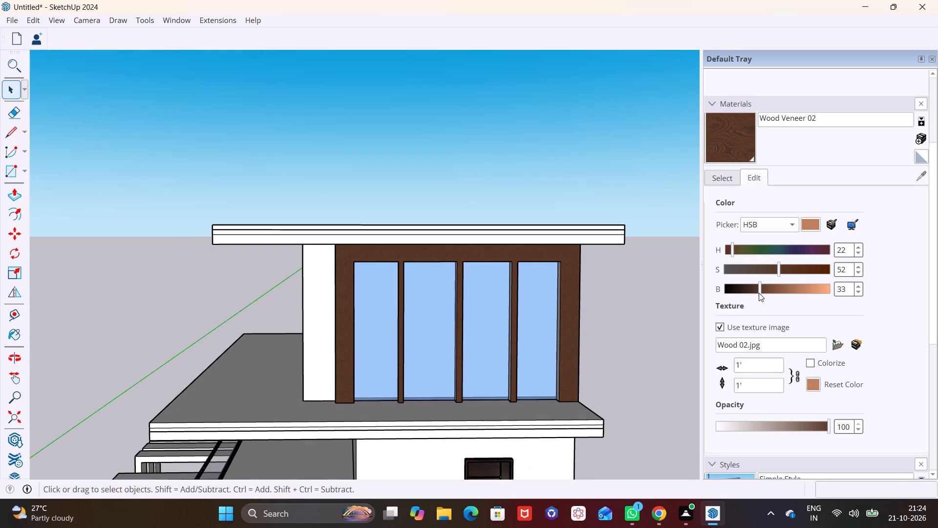
{"action": "left_click_drag", "start_coordinate": [759, 293], "coordinate": [767, 293]}
{"action": "left_click_drag", "start_coordinate": [767, 293], "coordinate": [768, 292]}
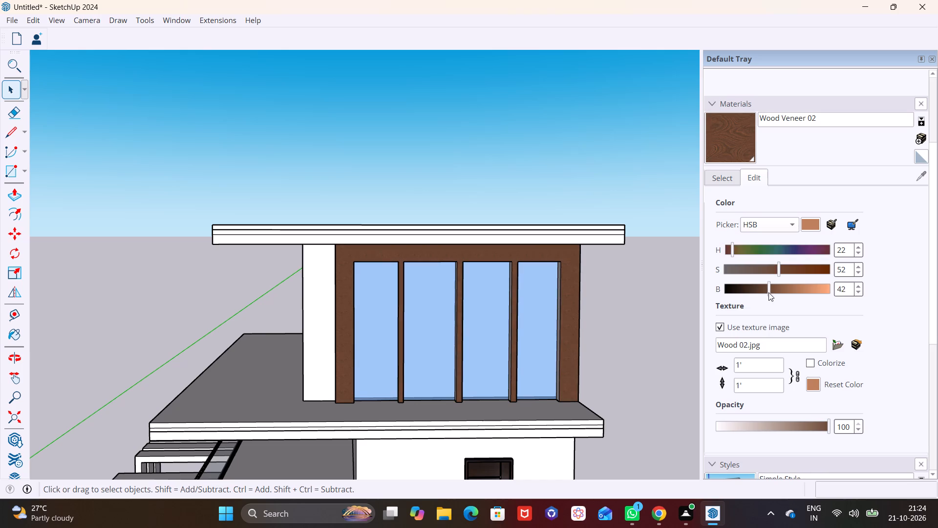
{"action": "left_click_drag", "start_coordinate": [768, 292], "coordinate": [782, 293]}
{"action": "left_click_drag", "start_coordinate": [781, 275], "coordinate": [788, 274]}
{"action": "left_click", "coordinate": [777, 269]}
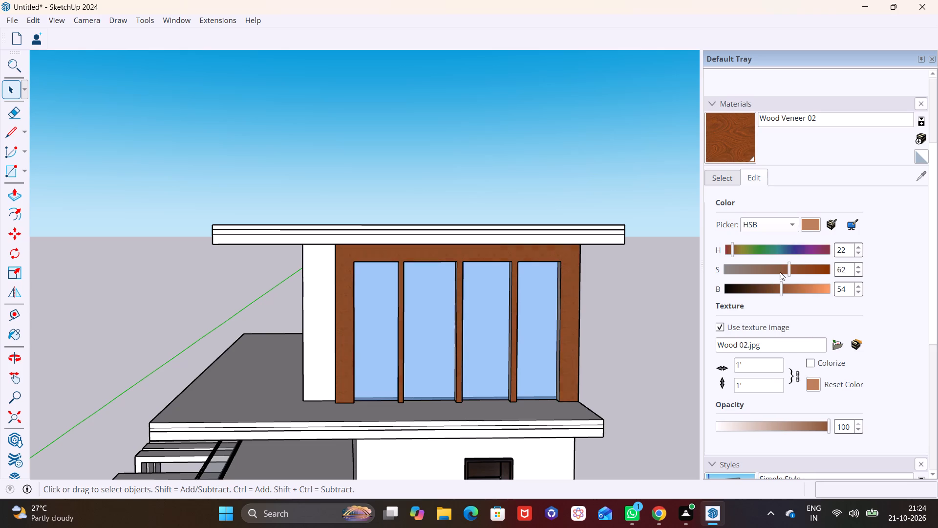
{"action": "left_click", "coordinate": [650, 310]}
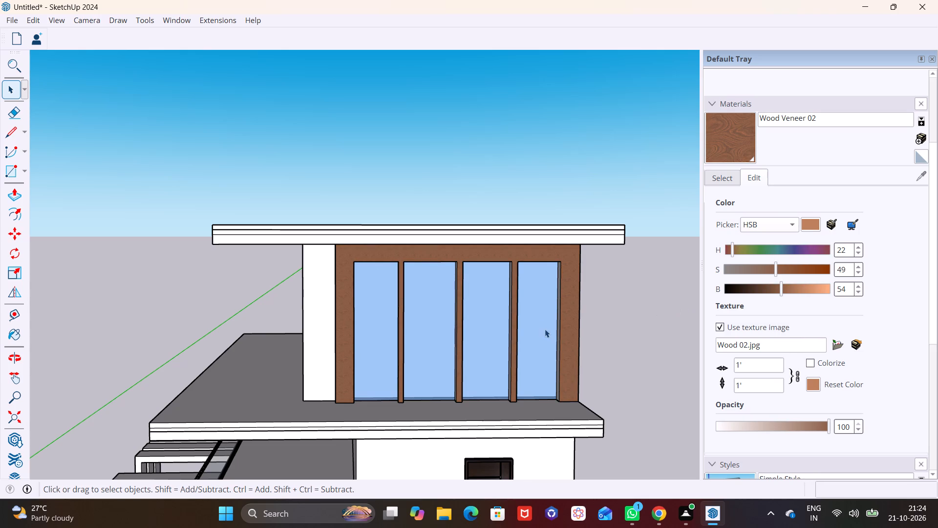
Examine the recoloured top-storey facade, its roof slab and the storeys below from several angles.
{"action": "middle_click_drag", "start_coordinate": [545, 329], "coordinate": [541, 257]}
{"action": "scroll", "coordinate": [575, 261], "scroll_direction": "down", "scroll_amount": 8}
{"action": "middle_click_drag", "start_coordinate": [568, 336], "coordinate": [534, 408]}
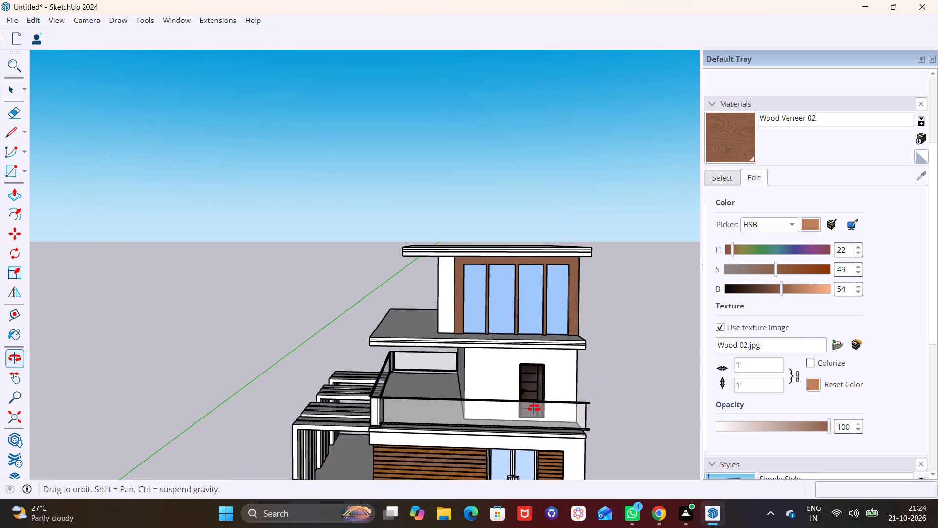
{"action": "middle_click_drag", "start_coordinate": [534, 408], "coordinate": [533, 409]}
{"action": "middle_click_drag", "start_coordinate": [542, 343], "coordinate": [490, 395]}
{"action": "scroll", "coordinate": [483, 359], "scroll_direction": "up", "scroll_amount": 2}
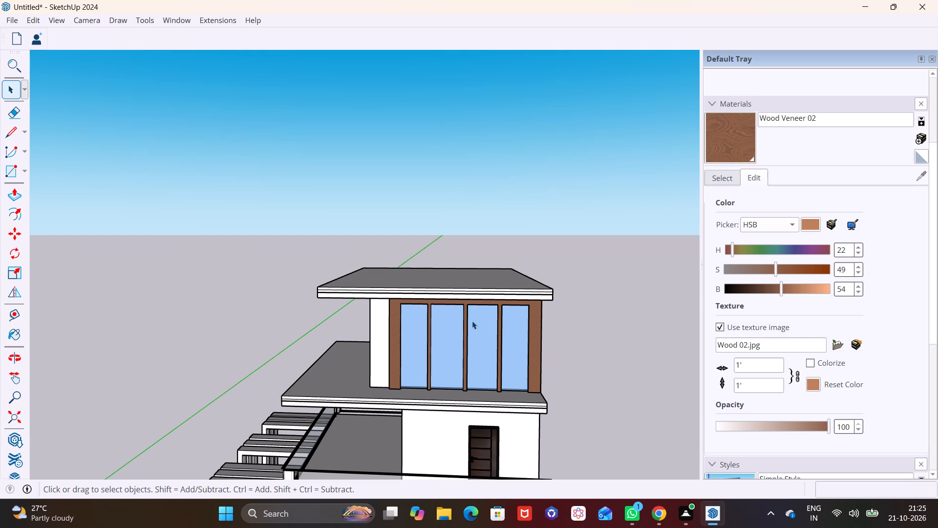
{"action": "scroll", "coordinate": [434, 320], "scroll_direction": "up", "scroll_amount": 2}
{"action": "middle_click_drag", "start_coordinate": [450, 355], "coordinate": [473, 304]}
{"action": "scroll", "coordinate": [454, 354], "scroll_direction": "up", "scroll_amount": 1}
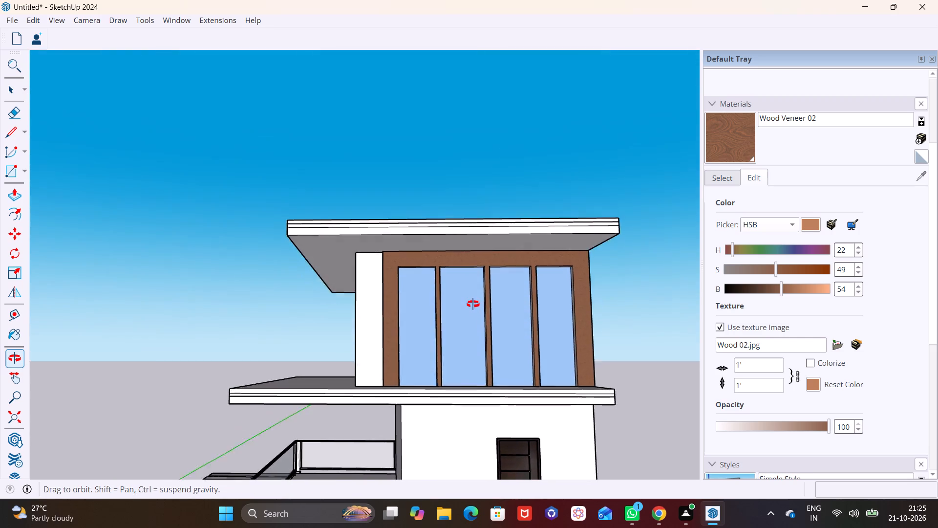
{"action": "middle_click_drag", "start_coordinate": [473, 304], "coordinate": [446, 311]}
{"action": "scroll", "coordinate": [460, 315], "scroll_direction": "down", "scroll_amount": 2}
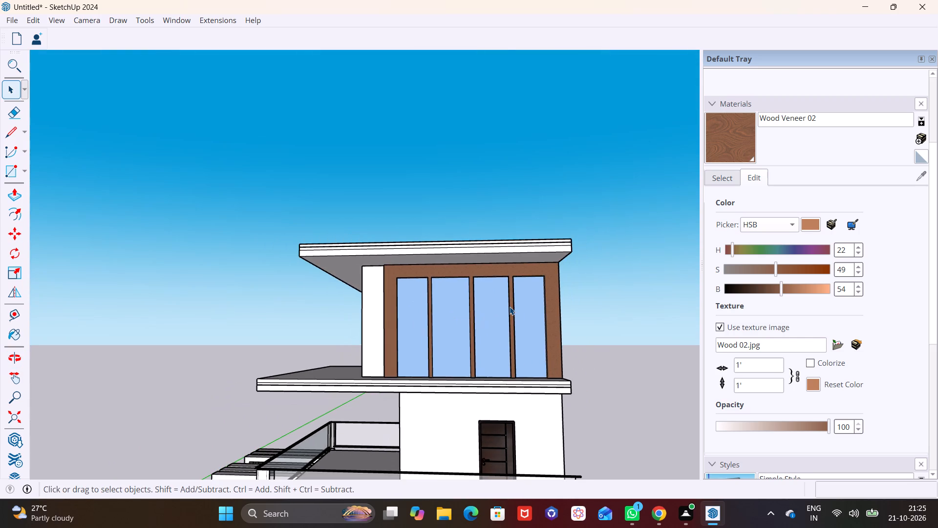
{"action": "scroll", "coordinate": [510, 307], "scroll_direction": "down", "scroll_amount": 1}
{"action": "middle_click_drag", "start_coordinate": [509, 334], "coordinate": [518, 366]}
{"action": "middle_click_drag", "start_coordinate": [541, 369], "coordinate": [488, 308]}
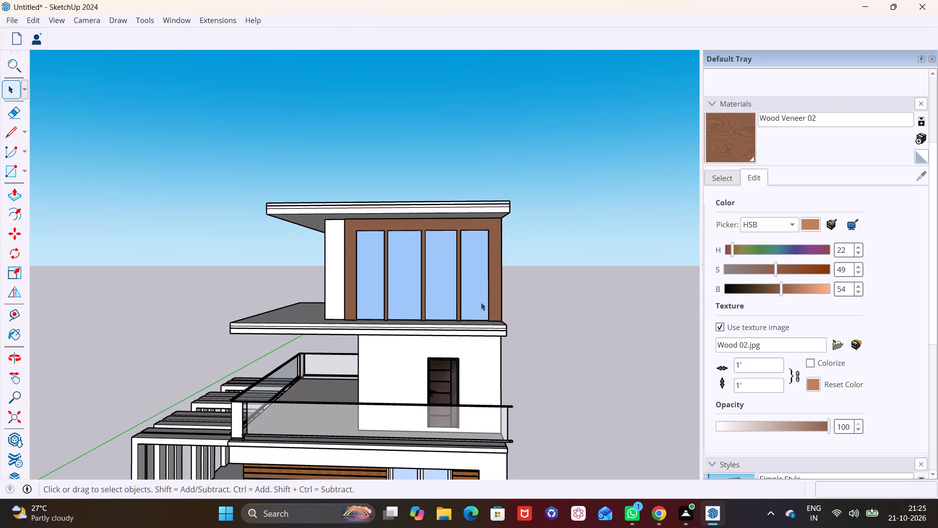
{"action": "middle_click_drag", "start_coordinate": [454, 301], "coordinate": [473, 291]}
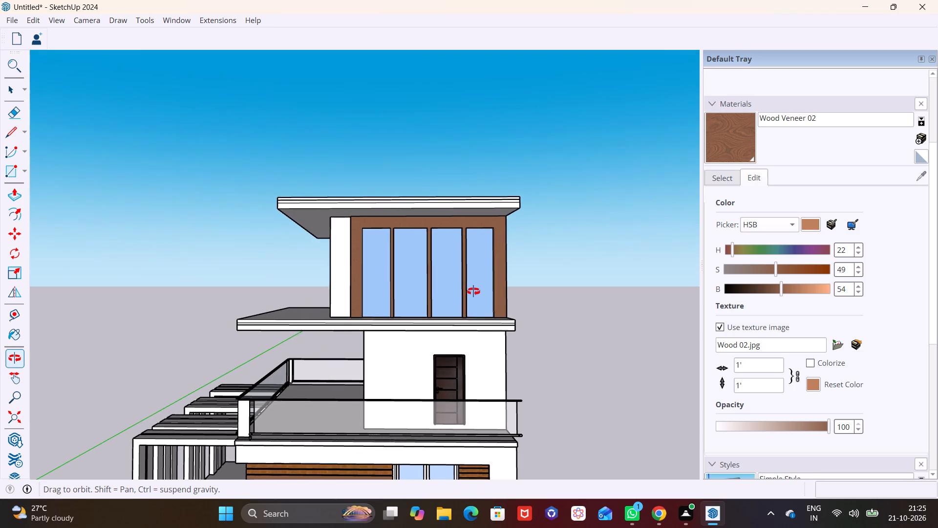
{"action": "middle_click_drag", "start_coordinate": [473, 291], "coordinate": [594, 308]}
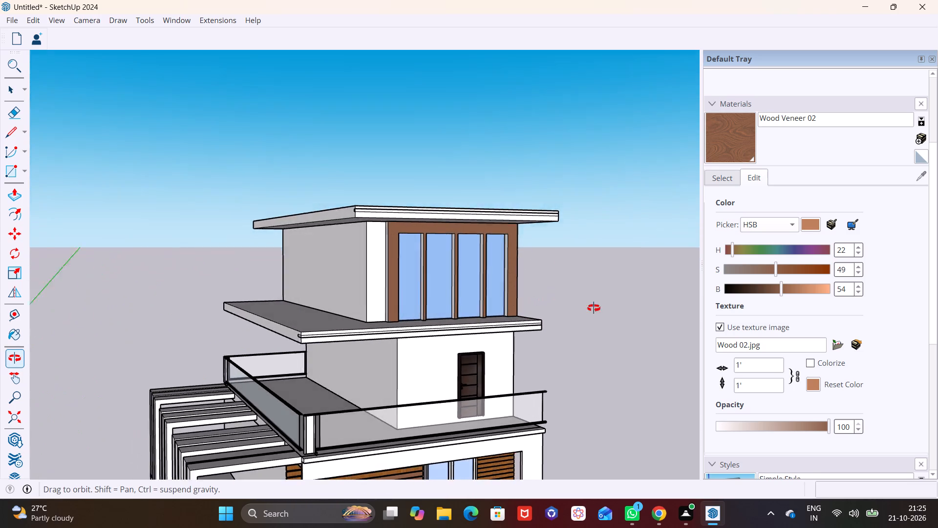
{"action": "middle_click_drag", "start_coordinate": [594, 308], "coordinate": [599, 310]}
Push the top roof slab's overhanging side face inward about 4' 1/16" to line up with the side wall.
{"action": "scroll", "coordinate": [421, 236], "scroll_direction": "up", "scroll_amount": 9}
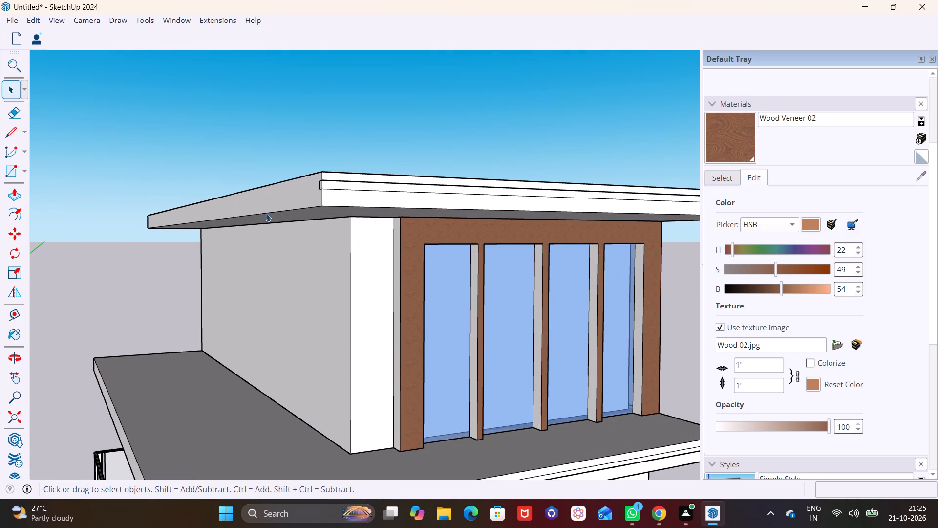
{"action": "key", "text": "space"}
{"action": "left_click", "coordinate": [273, 201]}
{"action": "double_click", "coordinate": [280, 201]}
{"action": "left_click", "coordinate": [289, 198]}
{"action": "left_click", "coordinate": [294, 198]}
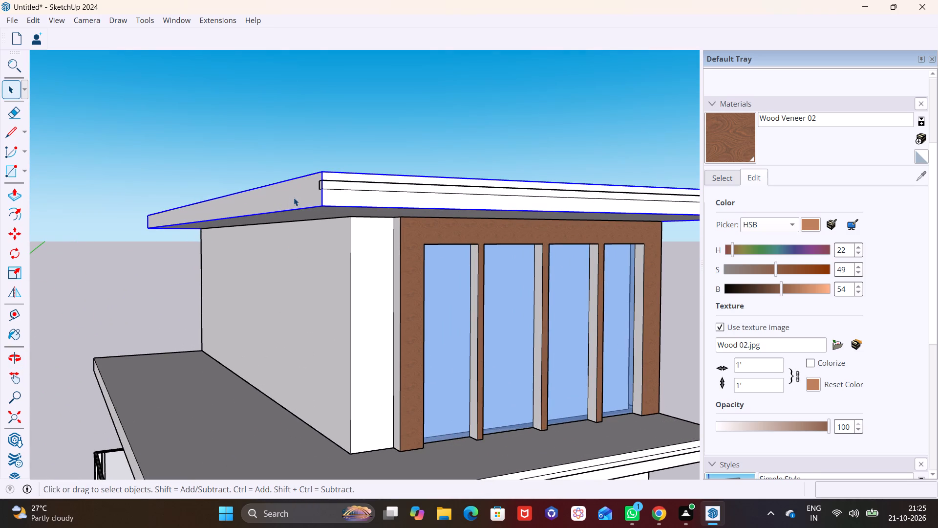
{"action": "middle_click_drag", "start_coordinate": [304, 196], "coordinate": [302, 294]}
{"action": "triple_click", "coordinate": [289, 298]}
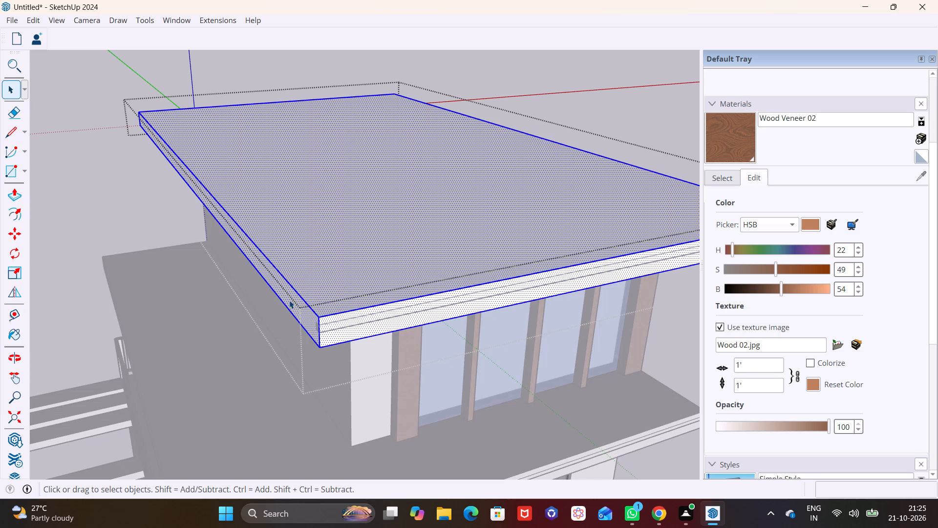
{"action": "left_click", "coordinate": [289, 300]}
{"action": "left_click", "coordinate": [301, 312]}
{"action": "left_click", "coordinate": [15, 191]}
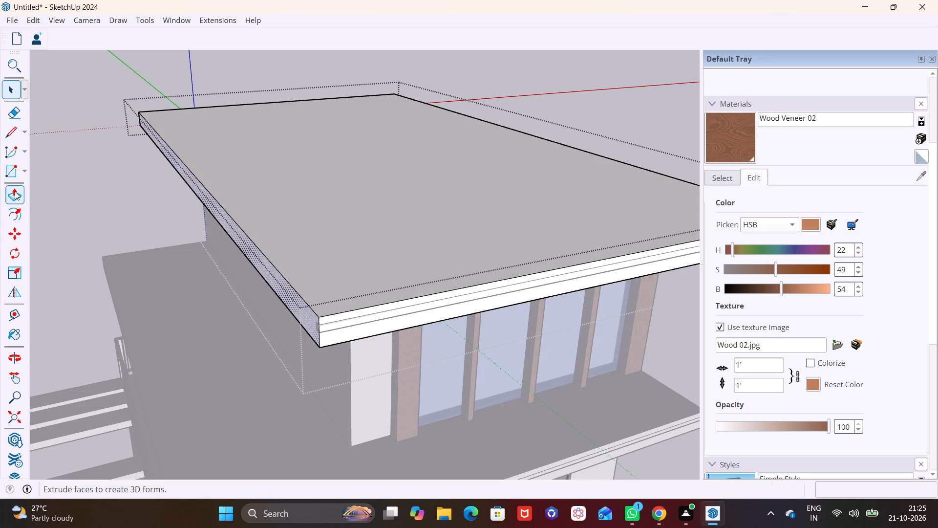
{"action": "left_click", "coordinate": [297, 315]}
{"action": "left_click", "coordinate": [309, 309]}
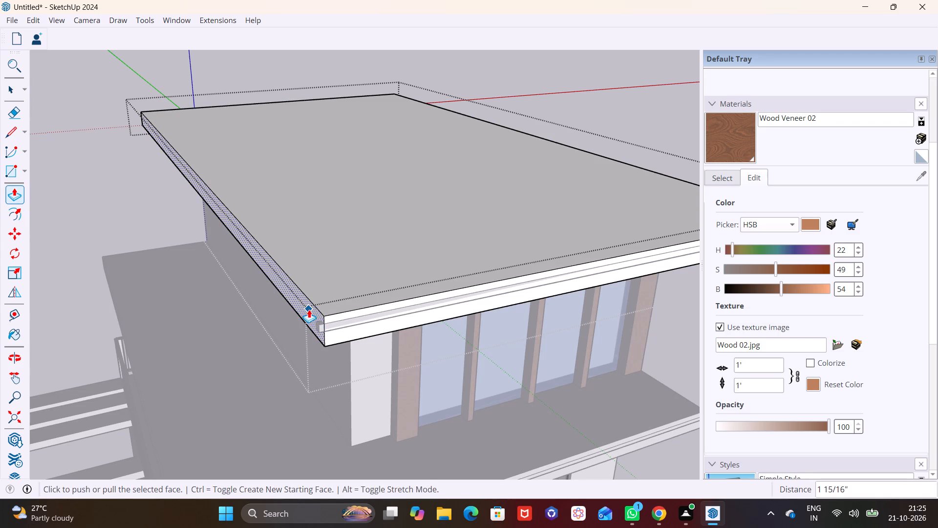
{"action": "left_click", "coordinate": [353, 359]}
Push the end face of the leftover front trim strip back in stages toward the shortened roof slab's side face.
{"action": "middle_click_drag", "start_coordinate": [409, 314], "coordinate": [384, 226]}
{"action": "scroll", "coordinate": [315, 187], "scroll_direction": "up", "scroll_amount": 2}
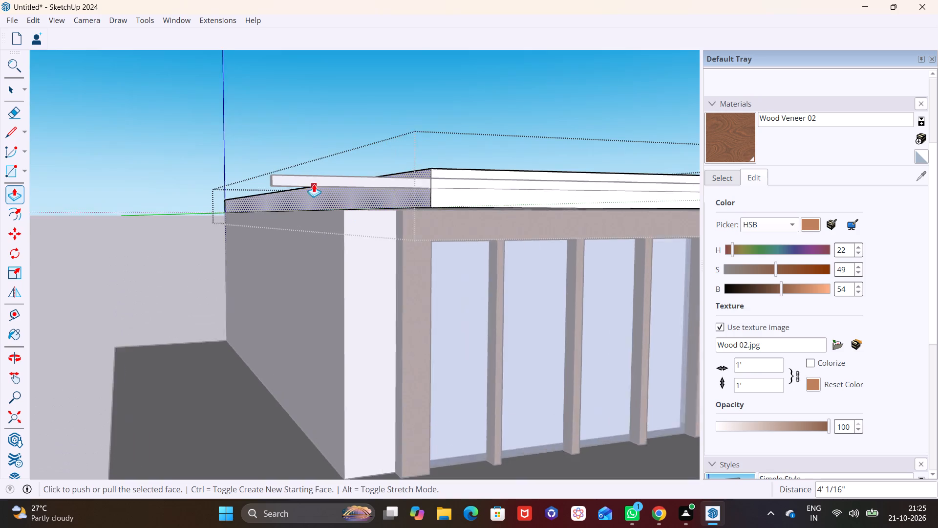
{"action": "scroll", "coordinate": [314, 184], "scroll_direction": "up", "scroll_amount": 1}
{"action": "middle_click_drag", "start_coordinate": [314, 179], "coordinate": [509, 243]}
{"action": "scroll", "coordinate": [563, 258], "scroll_direction": "up", "scroll_amount": 4}
{"action": "key", "text": "space"}
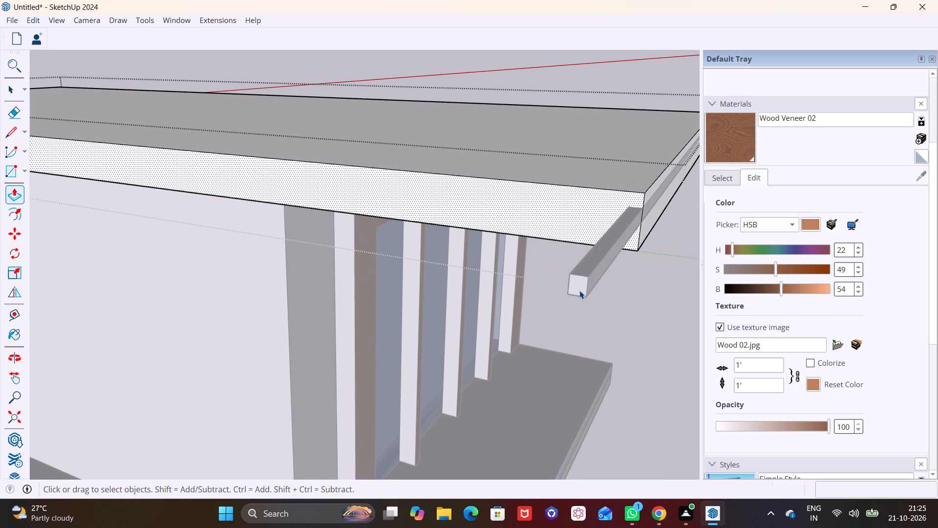
{"action": "left_click", "coordinate": [578, 290]}
{"action": "double_click", "coordinate": [578, 289]}
{"action": "left_click", "coordinate": [573, 285]}
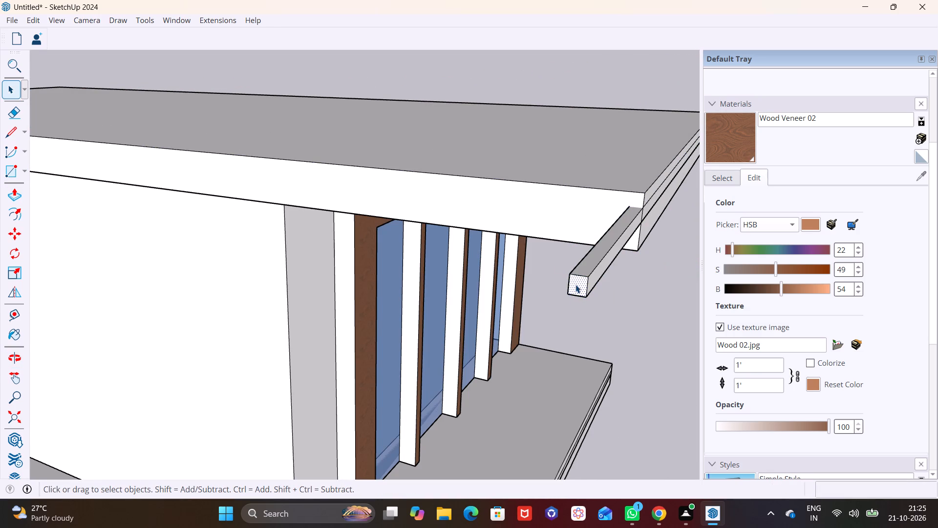
{"action": "left_click", "coordinate": [577, 285]}
{"action": "left_click", "coordinate": [19, 194]}
{"action": "left_click_drag", "start_coordinate": [577, 286], "coordinate": [582, 282]}
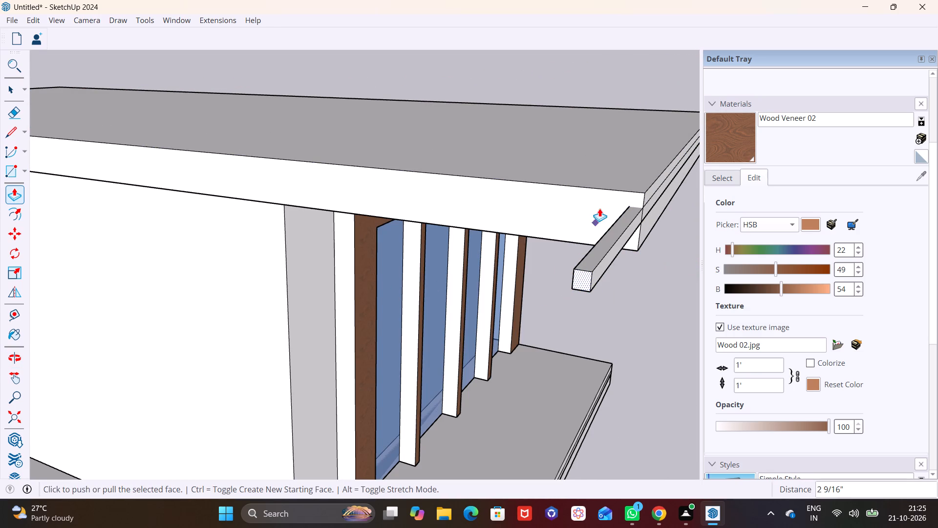
{"action": "left_click_drag", "start_coordinate": [585, 283], "coordinate": [589, 279]}
{"action": "left_click", "coordinate": [581, 279]}
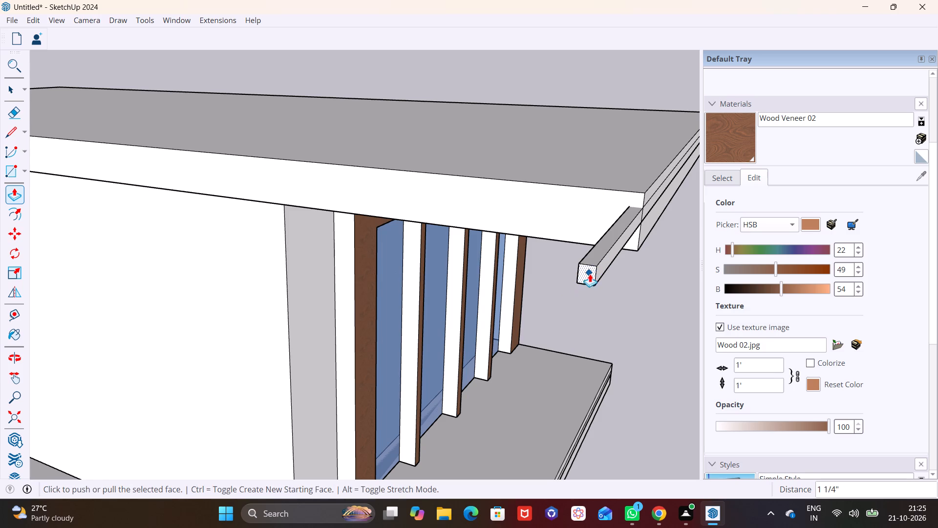
{"action": "left_click_drag", "start_coordinate": [583, 277], "coordinate": [589, 275]}
{"action": "left_click", "coordinate": [595, 271]}
{"action": "left_click", "coordinate": [599, 266]}
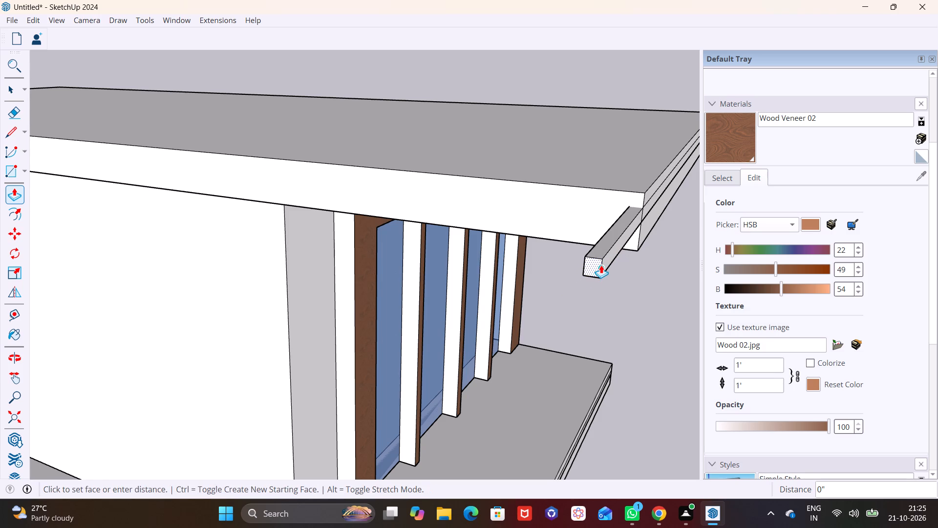
{"action": "left_click", "coordinate": [601, 265]}
{"action": "left_click_drag", "start_coordinate": [595, 265], "coordinate": [612, 257]}
{"action": "left_click_drag", "start_coordinate": [607, 250], "coordinate": [615, 242]}
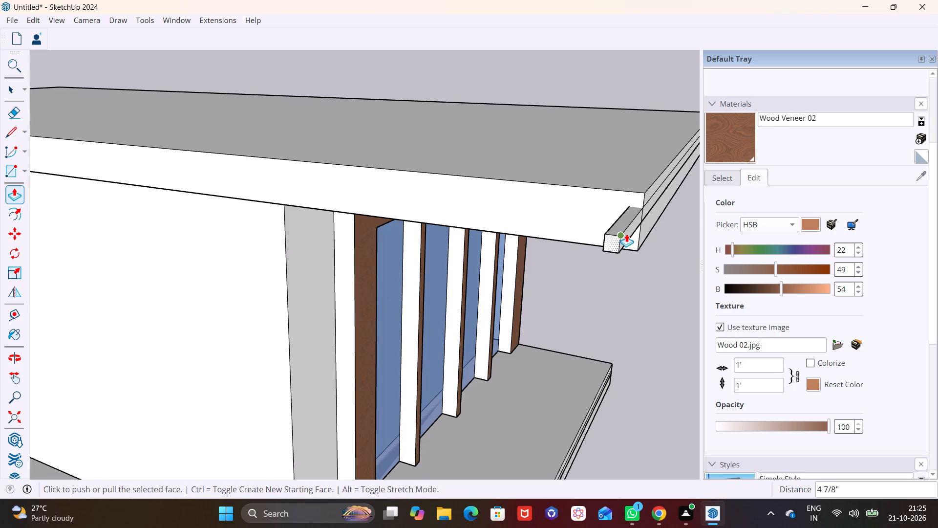
{"action": "left_click_drag", "start_coordinate": [615, 243], "coordinate": [640, 224]}
{"action": "left_click_drag", "start_coordinate": [631, 223], "coordinate": [634, 213]}
{"action": "left_click", "coordinate": [630, 209]}
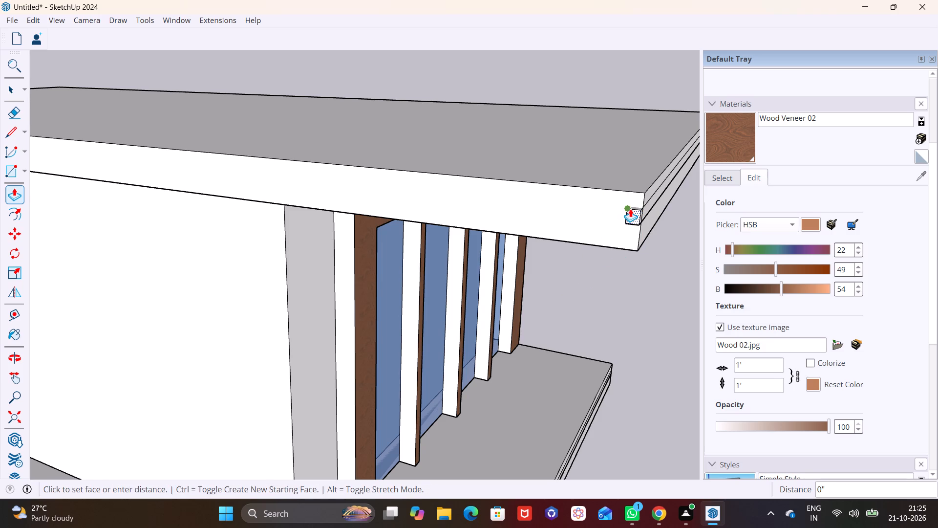
{"action": "left_click", "coordinate": [630, 205]}
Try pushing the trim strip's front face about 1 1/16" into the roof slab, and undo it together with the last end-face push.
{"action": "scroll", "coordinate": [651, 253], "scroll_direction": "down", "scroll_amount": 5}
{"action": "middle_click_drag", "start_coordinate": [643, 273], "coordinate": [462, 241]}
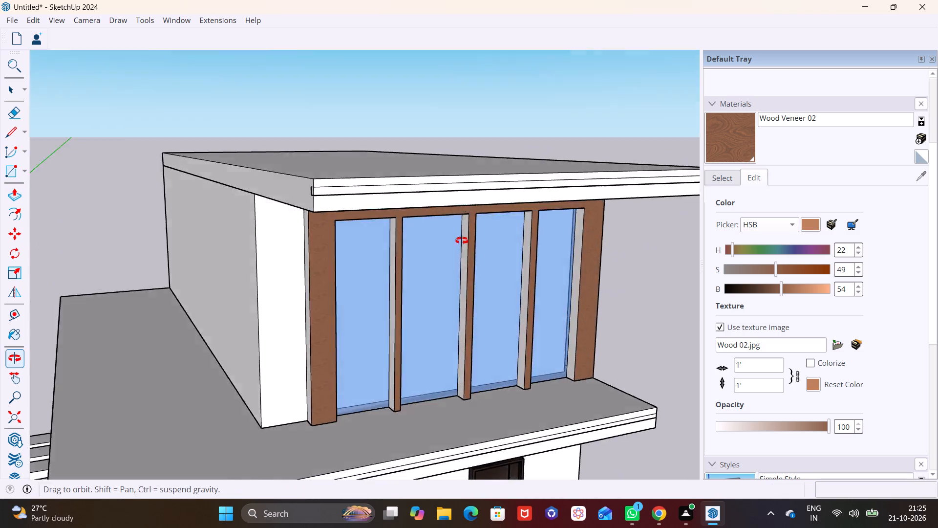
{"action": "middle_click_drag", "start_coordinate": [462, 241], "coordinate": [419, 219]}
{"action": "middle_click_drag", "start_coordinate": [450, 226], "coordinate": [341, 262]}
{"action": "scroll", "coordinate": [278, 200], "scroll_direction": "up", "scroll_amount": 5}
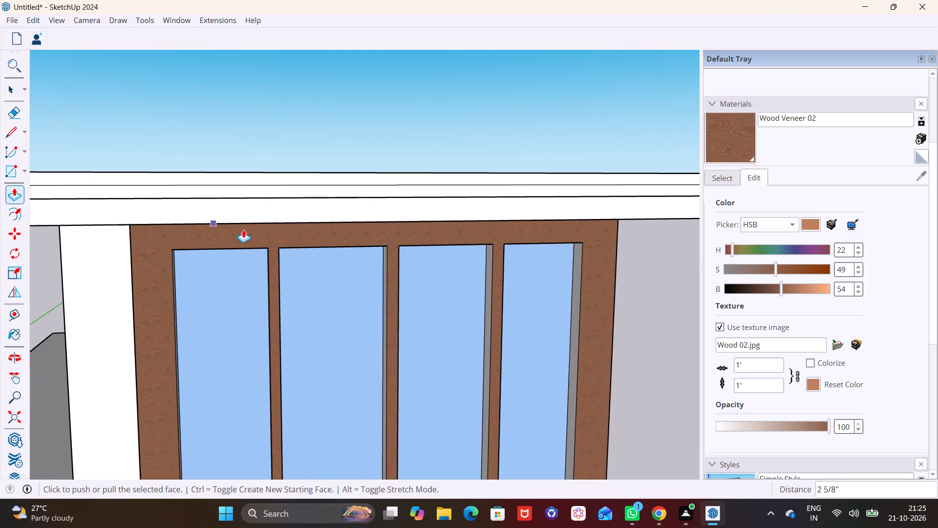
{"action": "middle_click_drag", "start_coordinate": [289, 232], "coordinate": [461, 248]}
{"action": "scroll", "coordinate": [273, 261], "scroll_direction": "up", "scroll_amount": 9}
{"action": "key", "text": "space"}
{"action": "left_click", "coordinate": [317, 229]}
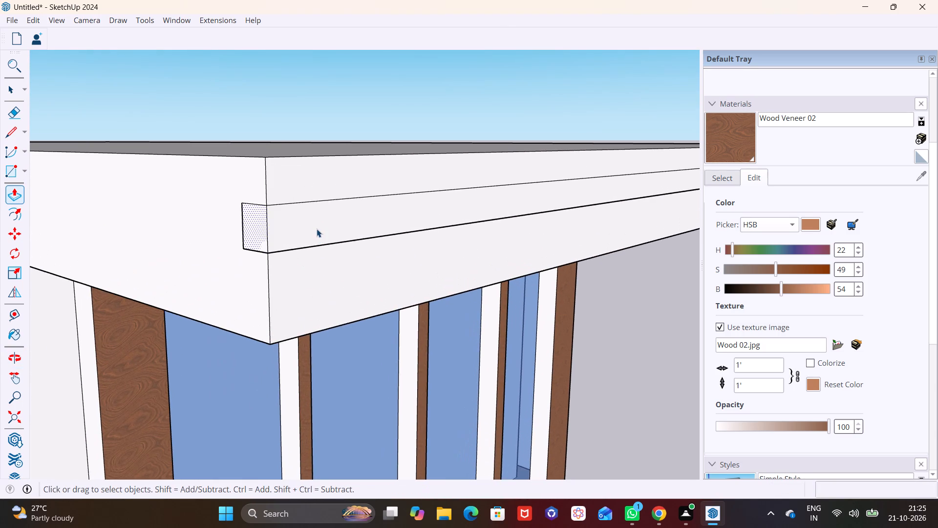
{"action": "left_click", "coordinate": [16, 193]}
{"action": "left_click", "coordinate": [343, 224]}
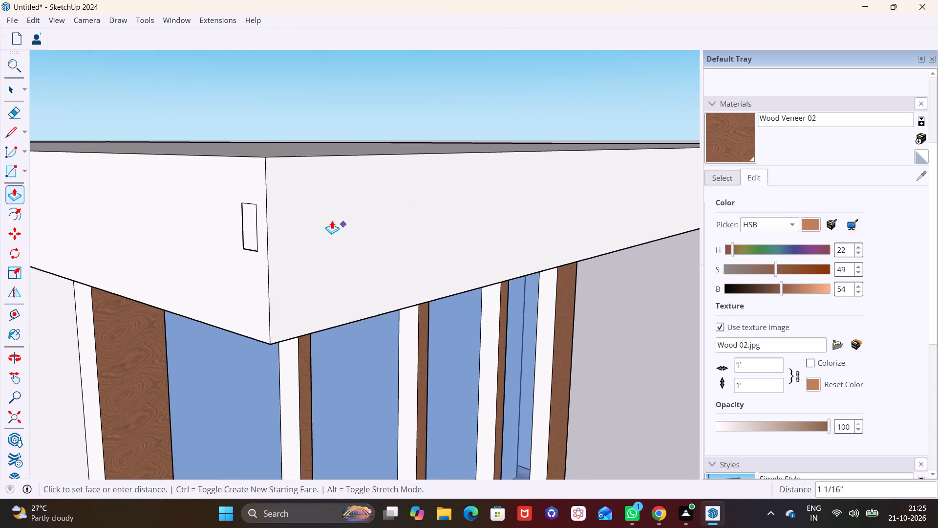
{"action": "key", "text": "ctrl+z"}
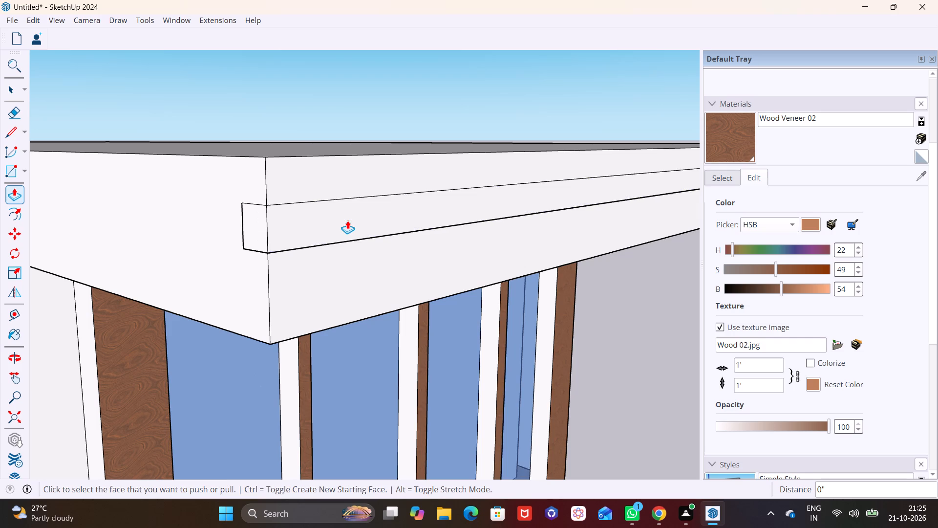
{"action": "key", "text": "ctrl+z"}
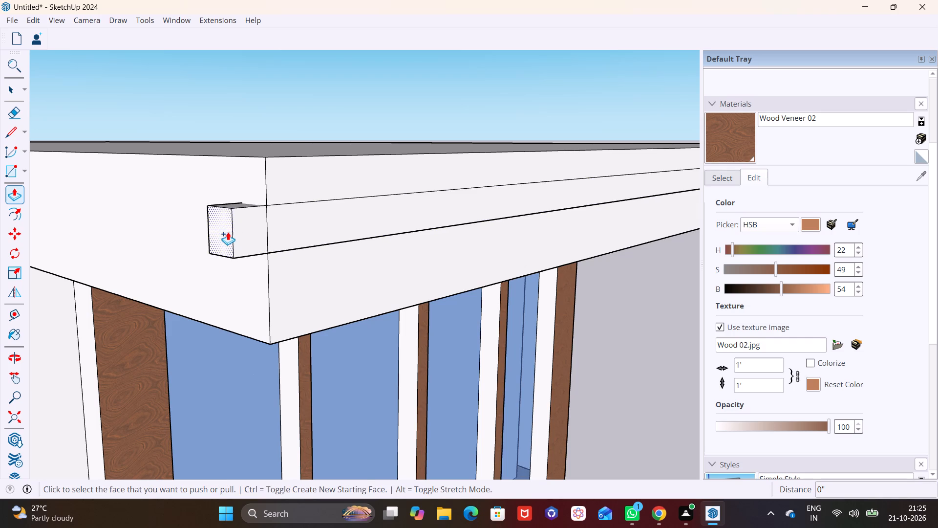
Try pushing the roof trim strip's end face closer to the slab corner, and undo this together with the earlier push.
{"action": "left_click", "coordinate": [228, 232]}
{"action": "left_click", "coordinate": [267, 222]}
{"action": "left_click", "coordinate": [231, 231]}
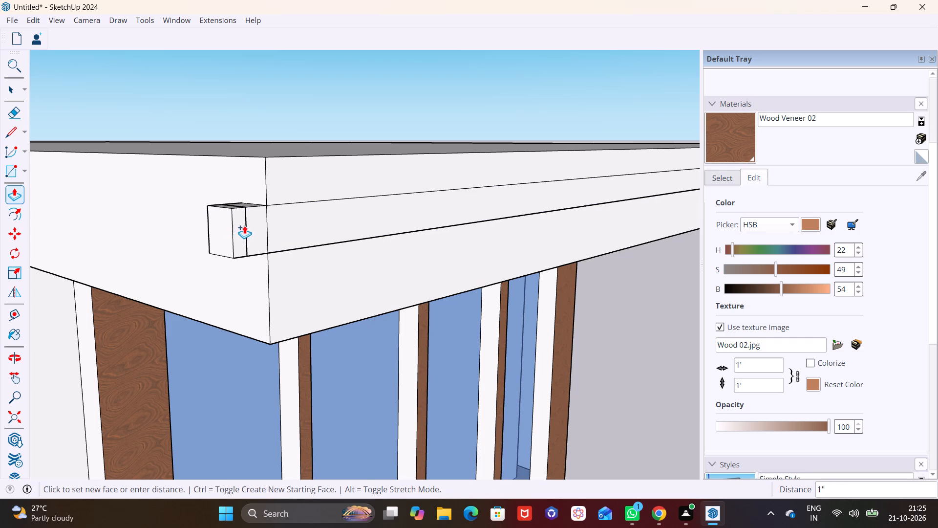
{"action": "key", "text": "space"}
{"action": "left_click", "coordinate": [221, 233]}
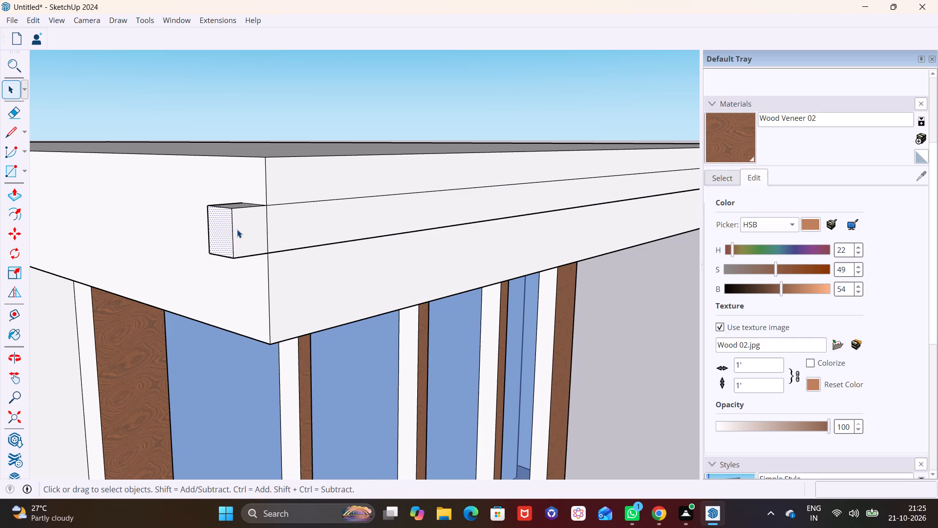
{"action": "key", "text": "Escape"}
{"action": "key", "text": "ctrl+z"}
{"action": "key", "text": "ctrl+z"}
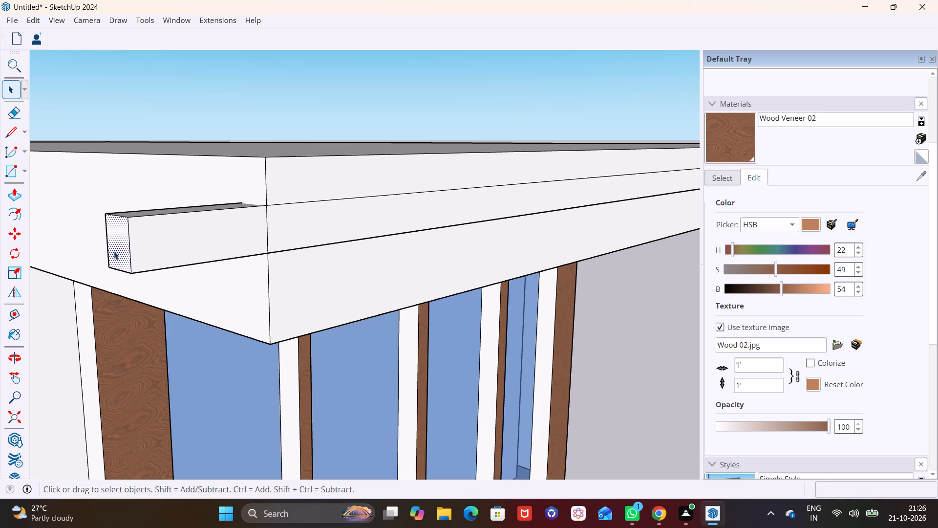
Push the trim strip's end face back about 9 1/4" so it is flush with the roof slab's side face.
{"action": "left_click", "coordinate": [125, 246]}
{"action": "left_click", "coordinate": [11, 194]}
{"action": "left_click", "coordinate": [127, 233]}
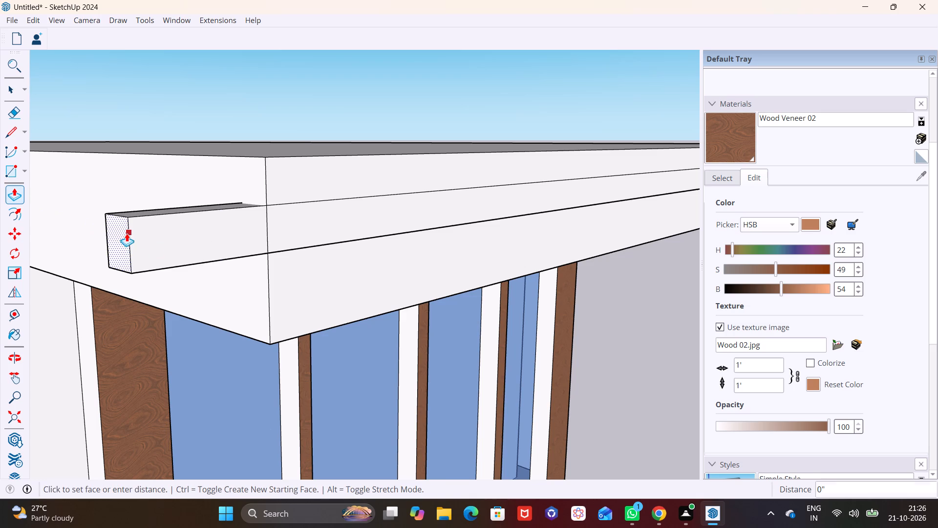
{"action": "left_click", "coordinate": [267, 210]}
{"action": "key", "text": "space"}
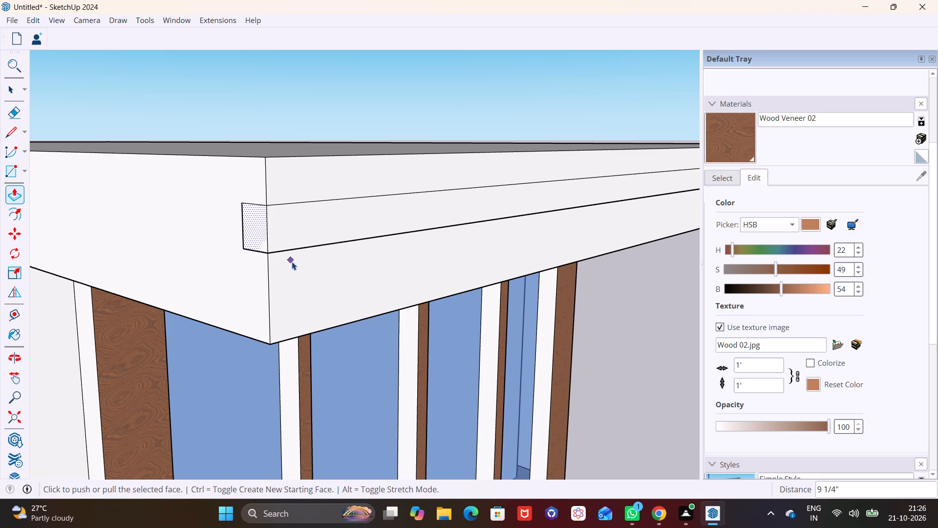
{"action": "left_click", "coordinate": [323, 263]}
Delete the short glass railing at the side end of the middle-storey terrace, above the pergola.
{"action": "scroll", "coordinate": [331, 270], "scroll_direction": "down", "scroll_amount": 11}
{"action": "middle_click_drag", "start_coordinate": [509, 320], "coordinate": [332, 231]}
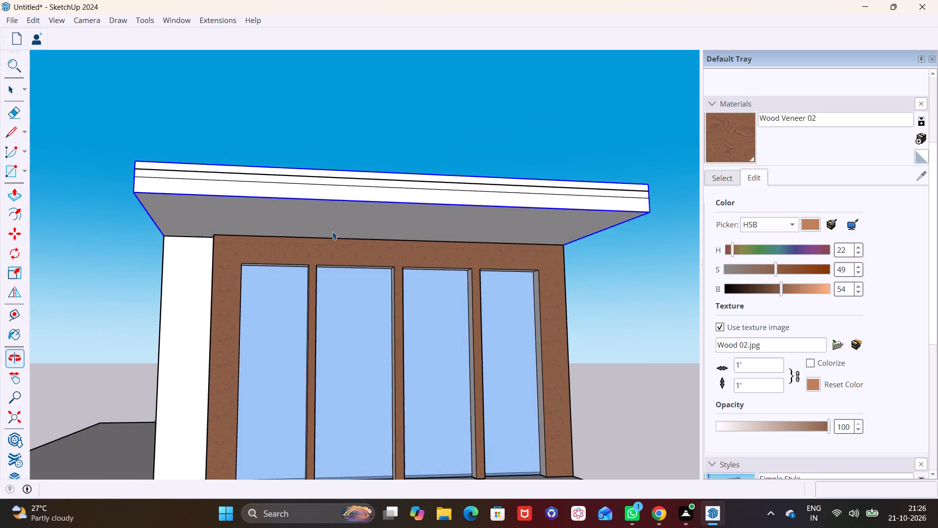
{"action": "scroll", "coordinate": [338, 239], "scroll_direction": "down", "scroll_amount": 7}
{"action": "middle_click_drag", "start_coordinate": [367, 302], "coordinate": [345, 362]}
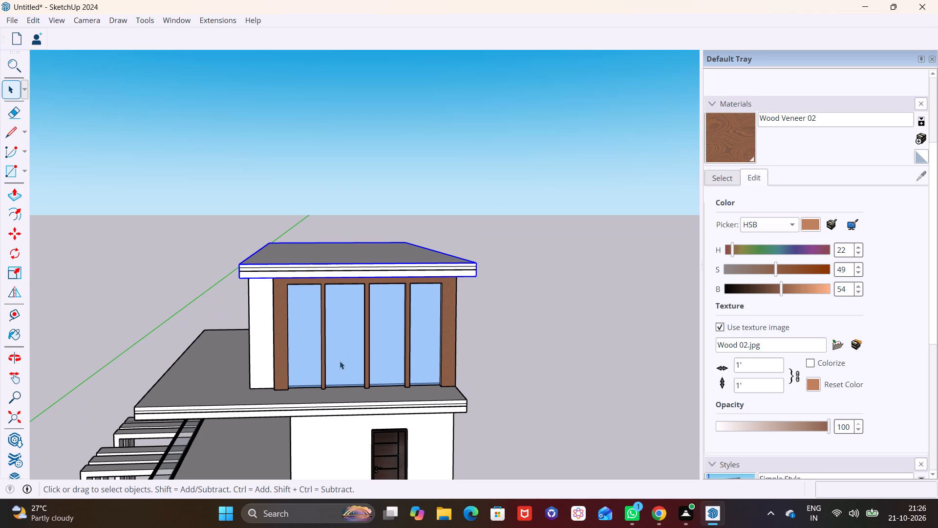
{"action": "middle_click_drag", "start_coordinate": [202, 373], "coordinate": [202, 373]}
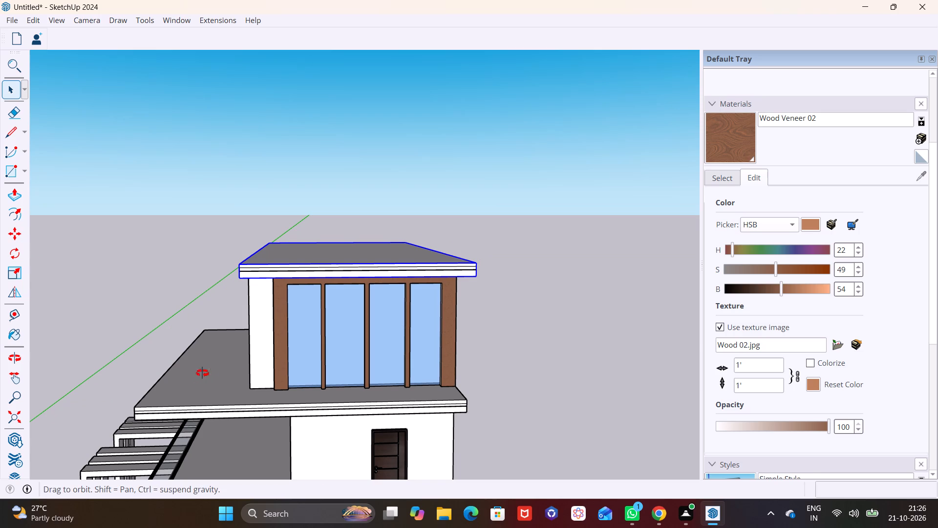
{"action": "middle_click_drag", "start_coordinate": [202, 373], "coordinate": [383, 344]}
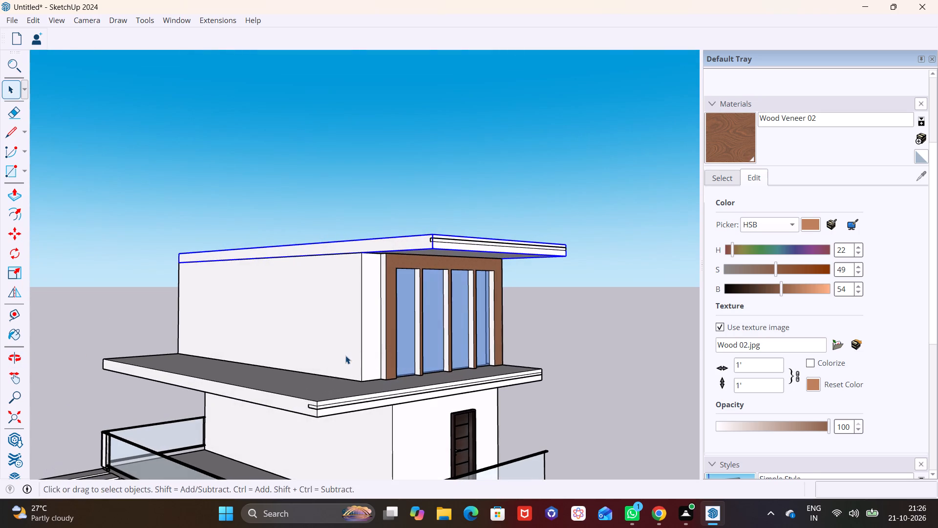
{"action": "middle_click_drag", "start_coordinate": [345, 353], "coordinate": [359, 294]}
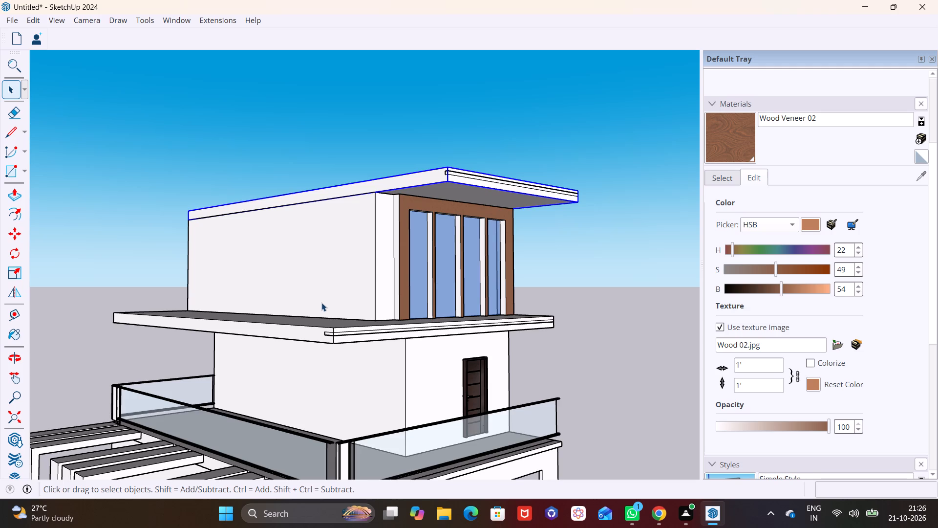
{"action": "scroll", "coordinate": [321, 303], "scroll_direction": "down", "scroll_amount": 1}
{"action": "middle_click_drag", "start_coordinate": [265, 337], "coordinate": [454, 329]}
{"action": "left_click", "coordinate": [100, 401]}
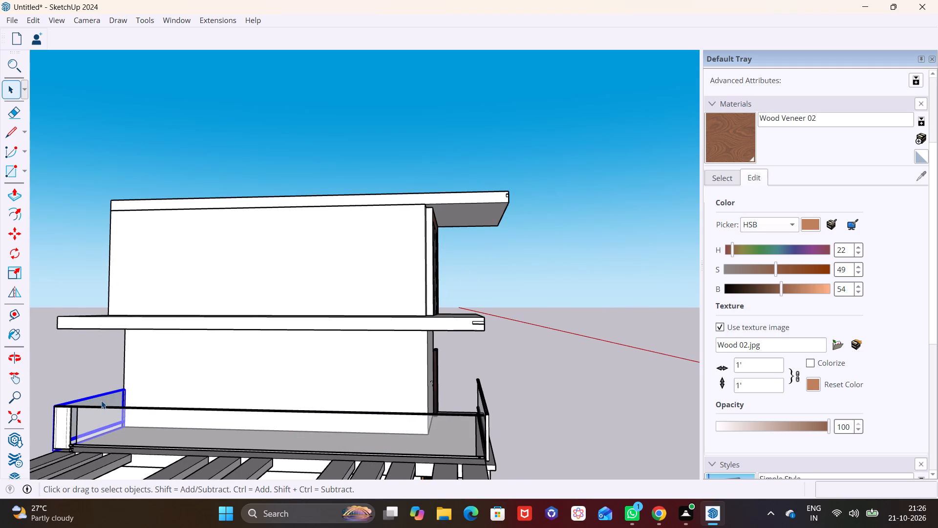
{"action": "key", "text": "Delete"}
Scale the terrace's long glass railing above the pergola to about 0.98 along red, pulling its end back from the slab's side edge.
{"action": "middle_click_drag", "start_coordinate": [152, 409], "coordinate": [359, 406]}
{"action": "middle_click_drag", "start_coordinate": [175, 426], "coordinate": [206, 275], "text": "shift"}
{"action": "middle_click_drag", "start_coordinate": [174, 298], "coordinate": [235, 361]}
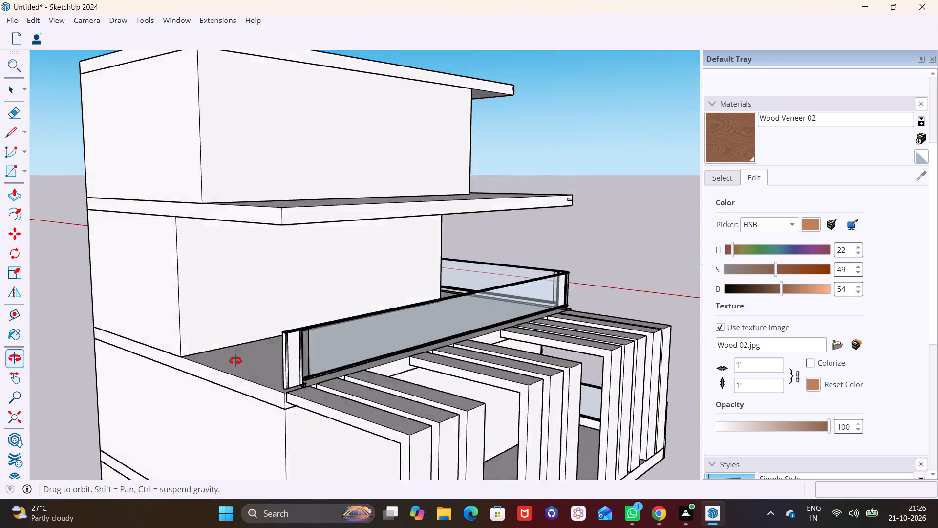
{"action": "middle_click_drag", "start_coordinate": [235, 361], "coordinate": [263, 378]}
{"action": "scroll", "coordinate": [264, 402], "scroll_direction": "up", "scroll_amount": 5}
{"action": "middle_click_drag", "start_coordinate": [266, 403], "coordinate": [266, 321], "text": "shift"}
{"action": "scroll", "coordinate": [354, 362], "scroll_direction": "up", "scroll_amount": 1}
{"action": "middle_click_drag", "start_coordinate": [349, 360], "coordinate": [298, 398]}
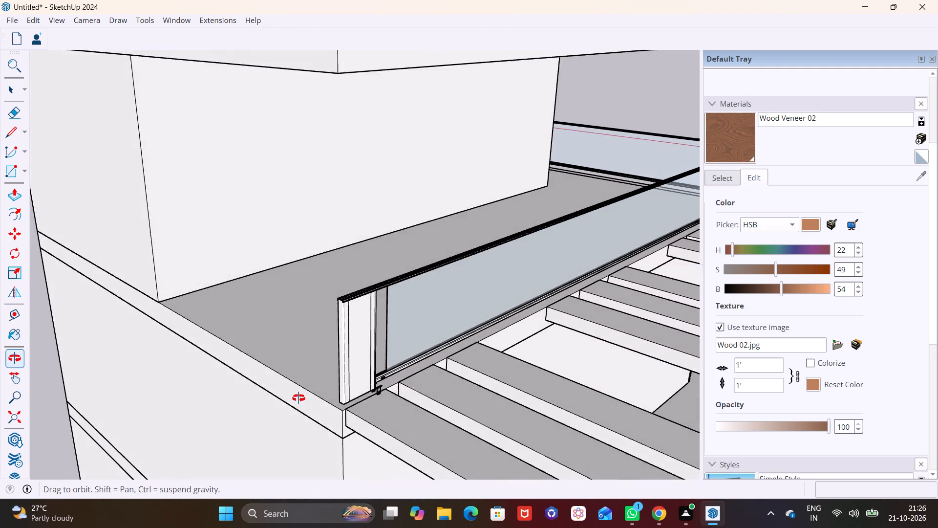
{"action": "middle_click_drag", "start_coordinate": [298, 398], "coordinate": [298, 402]}
{"action": "middle_click_drag", "start_coordinate": [301, 383], "coordinate": [284, 289], "text": "shift"}
{"action": "scroll", "coordinate": [284, 288], "scroll_direction": "up", "scroll_amount": 3}
{"action": "middle_click_drag", "start_coordinate": [353, 330], "coordinate": [288, 381]}
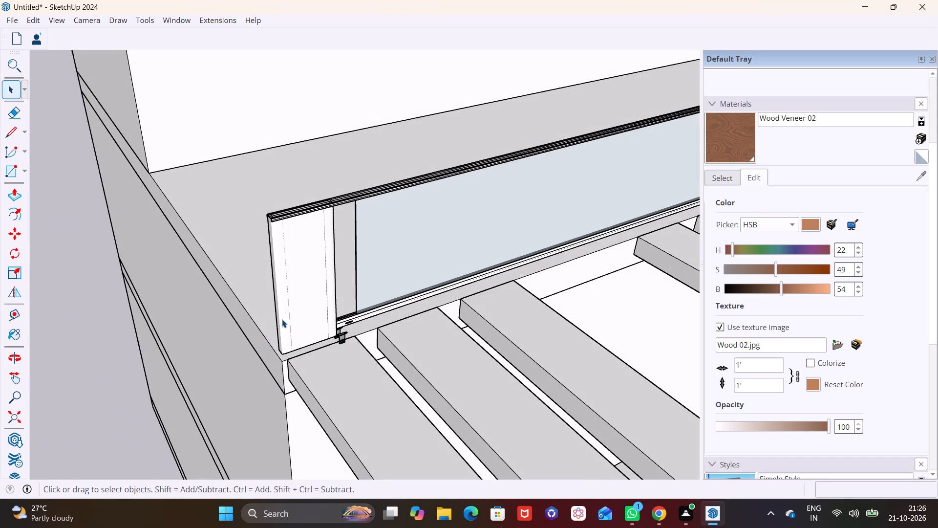
{"action": "left_click", "coordinate": [282, 319]}
{"action": "left_click", "coordinate": [15, 270]}
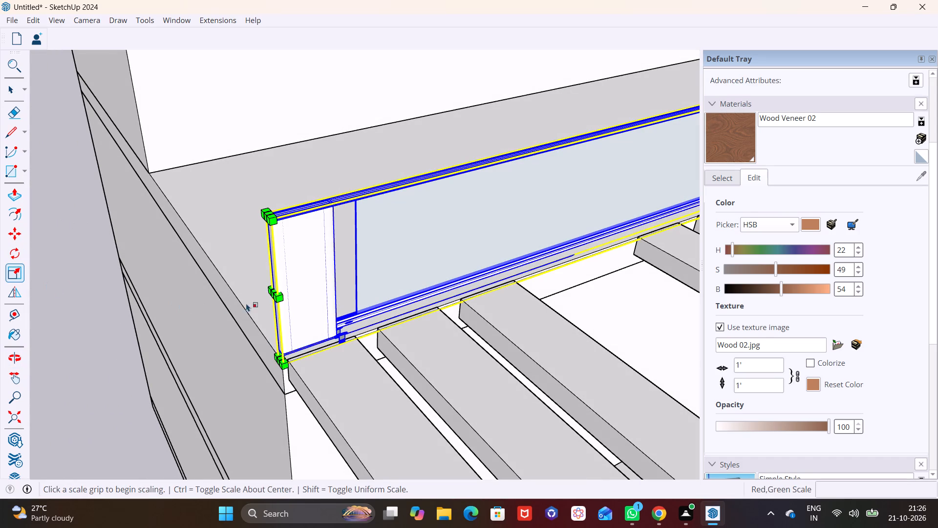
{"action": "left_click", "coordinate": [273, 289]}
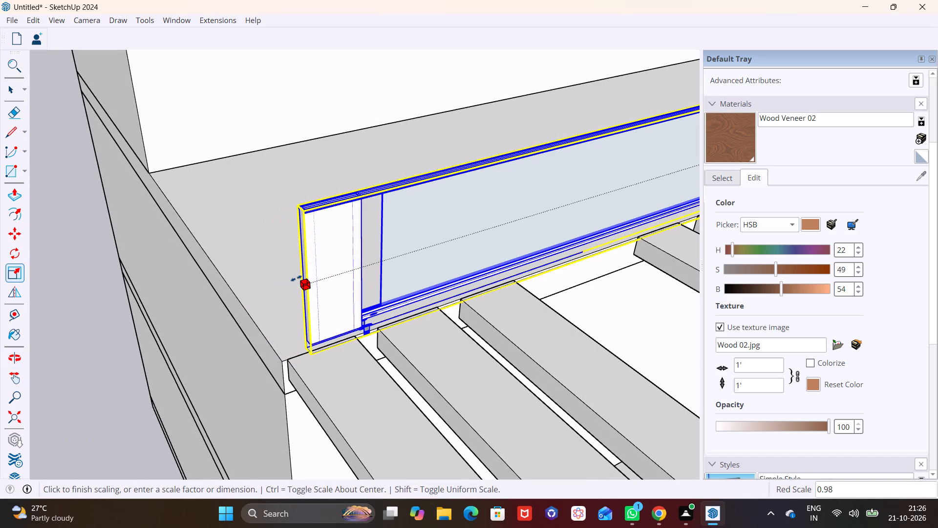
{"action": "left_click", "coordinate": [296, 278]}
Draw a narrow rectangle about 11' 8" long on the terrace floor's side edge, from the house wall's corner to the railing's end.
{"action": "left_click", "coordinate": [24, 171]}
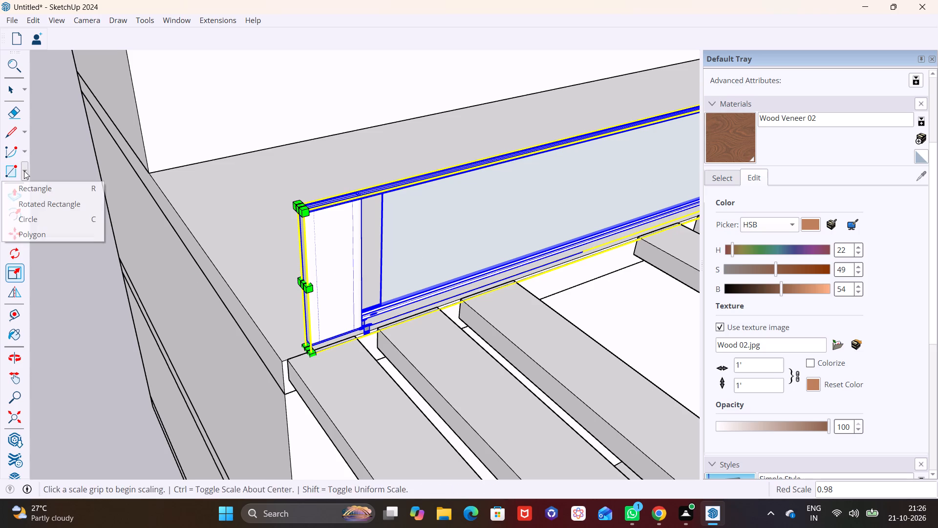
{"action": "left_click", "coordinate": [39, 189]}
{"action": "left_click", "coordinate": [153, 171]}
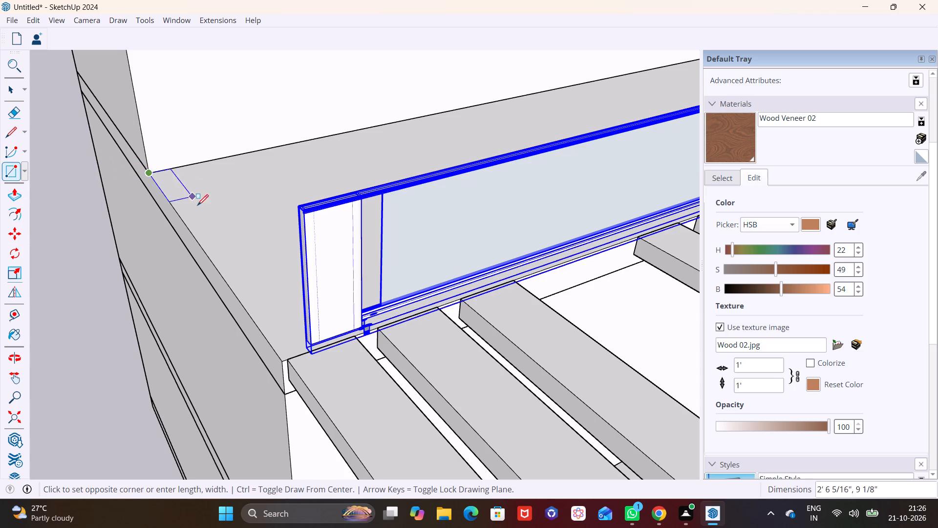
{"action": "left_click", "coordinate": [304, 351]}
{"action": "key", "text": "space"}
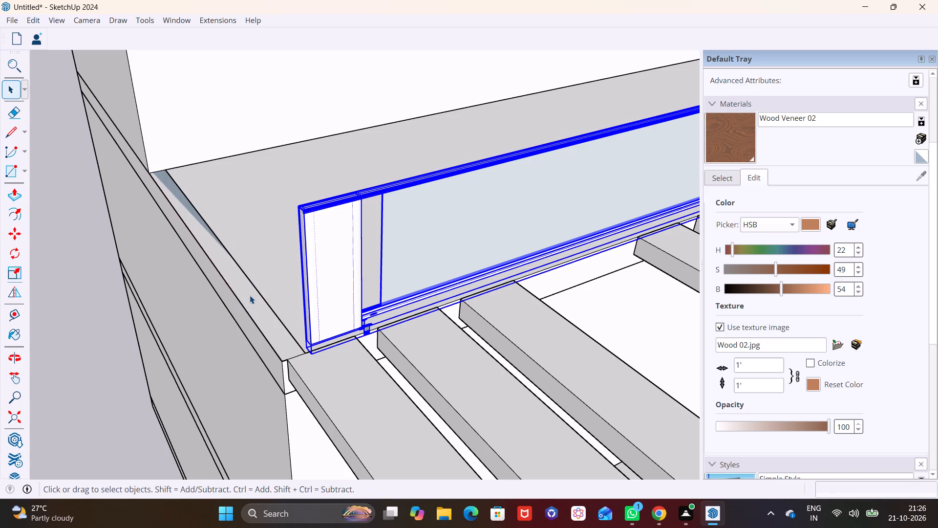
Pull the narrow floor rectangle up in stages to the slab above, the last pull about 9' 8 1/4", forming a terrace side wall.
{"action": "left_click", "coordinate": [250, 295]}
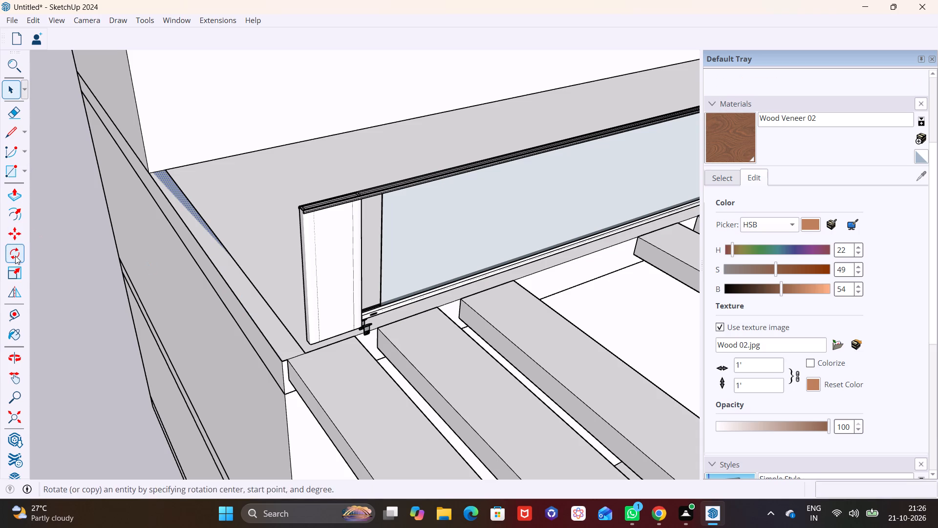
{"action": "left_click", "coordinate": [14, 188]}
{"action": "left_click", "coordinate": [215, 244]}
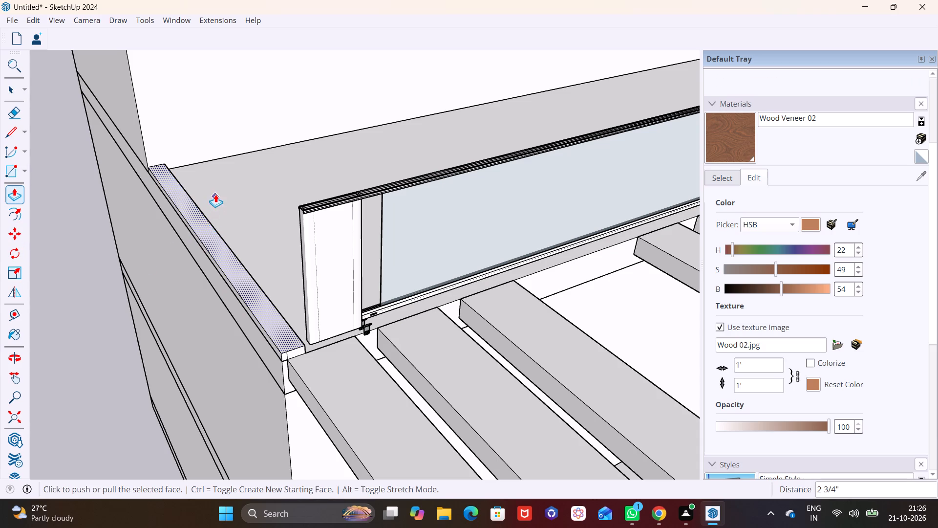
{"action": "left_click", "coordinate": [210, 231]}
{"action": "left_click", "coordinate": [203, 232]}
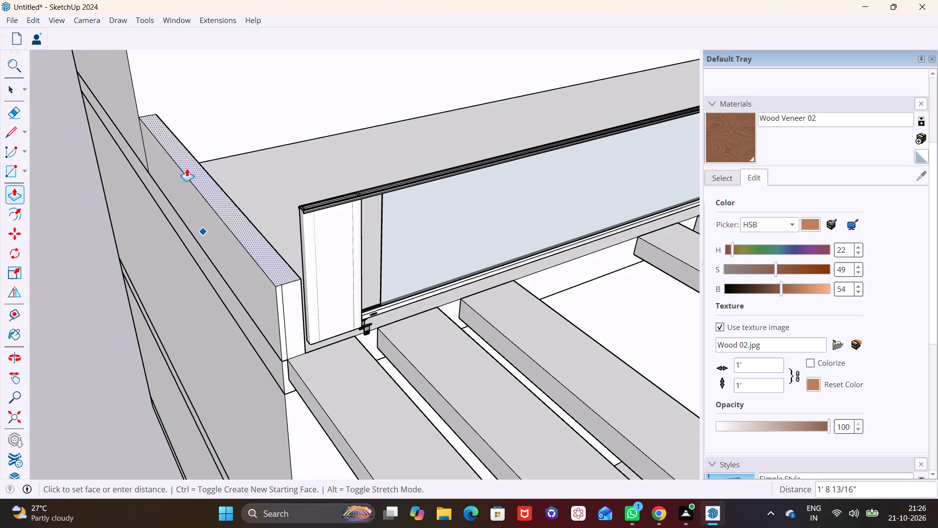
{"action": "scroll", "coordinate": [180, 167], "scroll_direction": "down", "scroll_amount": 8}
{"action": "middle_click_drag", "start_coordinate": [203, 146], "coordinate": [200, 265], "text": "shift"}
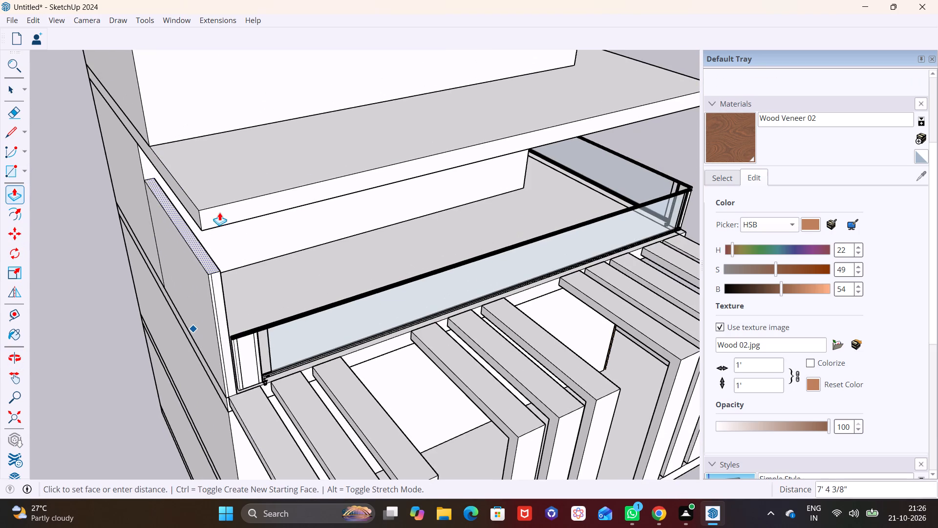
{"action": "left_click", "coordinate": [198, 205]}
Examine the new terrace side wall, its inner face and the underside of the slab above it from several angles.
{"action": "middle_click_drag", "start_coordinate": [248, 239], "coordinate": [85, 186]}
{"action": "middle_click_drag", "start_coordinate": [111, 132], "coordinate": [182, 169], "text": "shift"}
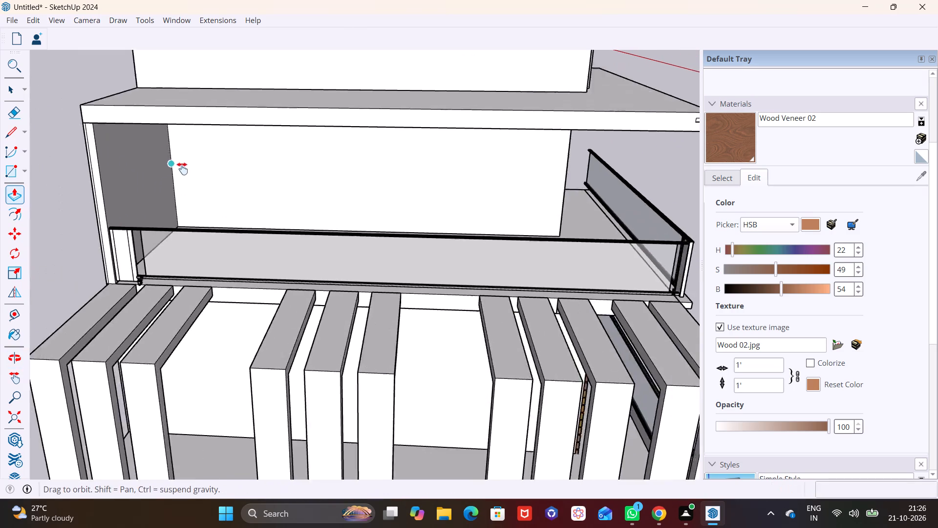
{"action": "middle_click_drag", "start_coordinate": [182, 169], "coordinate": [242, 176], "text": "shift"}
{"action": "middle_click_drag", "start_coordinate": [348, 225], "coordinate": [78, 195]}
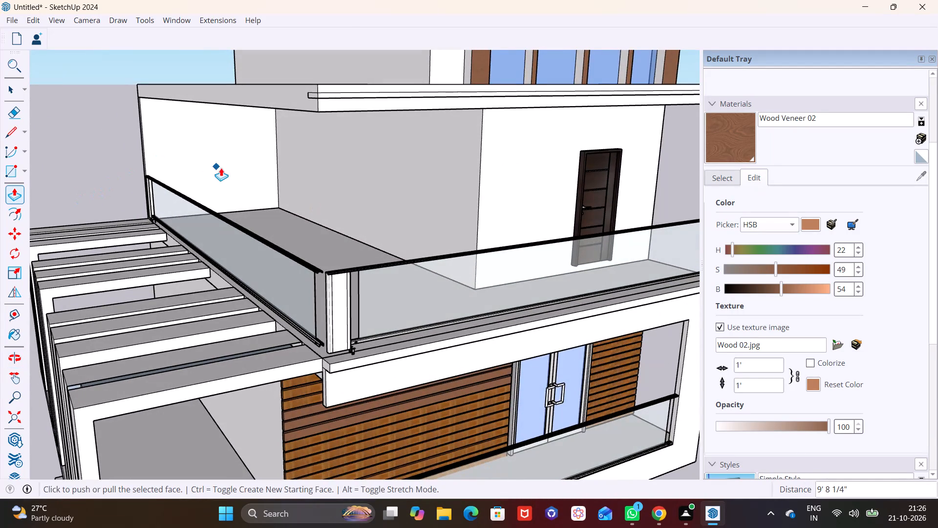
{"action": "scroll", "coordinate": [225, 168], "scroll_direction": "up", "scroll_amount": 4}
{"action": "middle_click_drag", "start_coordinate": [233, 180], "coordinate": [254, 322], "text": "shift"}
{"action": "middle_click_drag", "start_coordinate": [257, 304], "coordinate": [234, 227]}
{"action": "scroll", "coordinate": [257, 304], "scroll_direction": "up", "scroll_amount": 1}
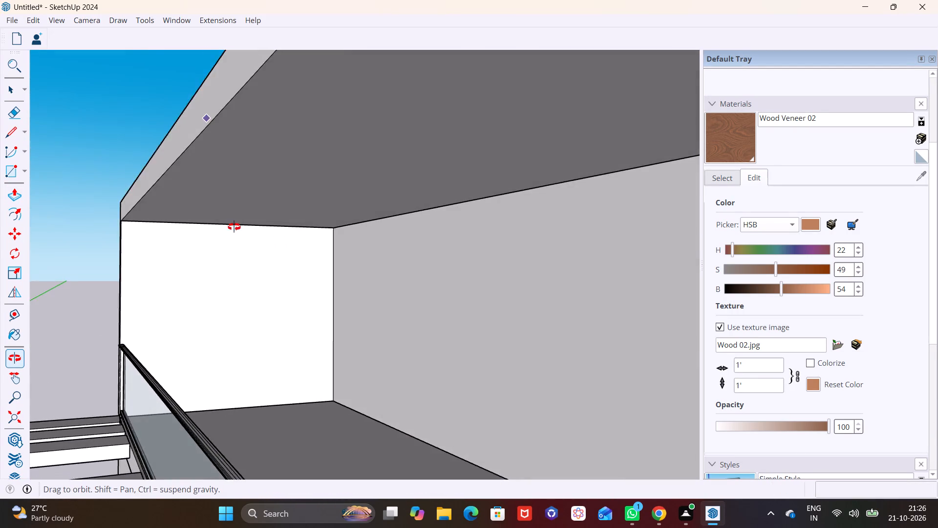
{"action": "middle_click_drag", "start_coordinate": [234, 227], "coordinate": [213, 230]}
{"action": "scroll", "coordinate": [220, 252], "scroll_direction": "up", "scroll_amount": 1}
{"action": "middle_click_drag", "start_coordinate": [213, 271], "coordinate": [194, 281]}
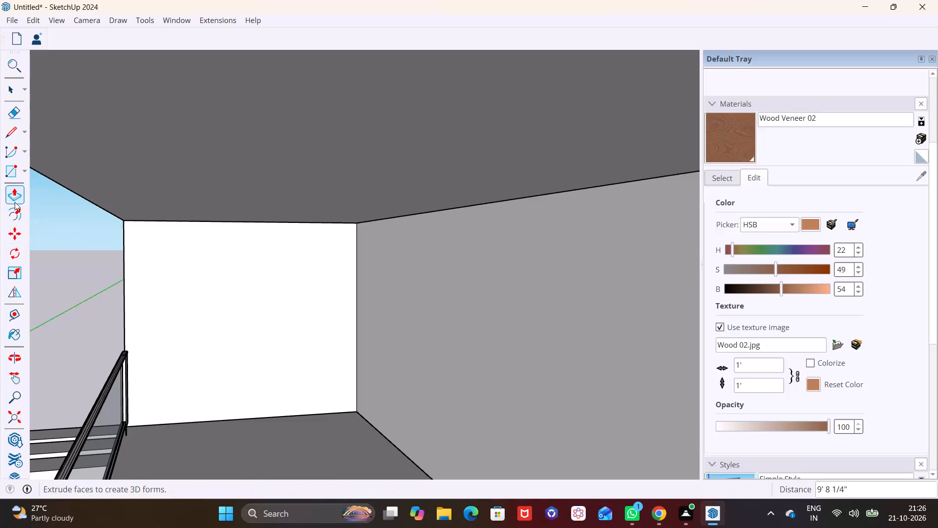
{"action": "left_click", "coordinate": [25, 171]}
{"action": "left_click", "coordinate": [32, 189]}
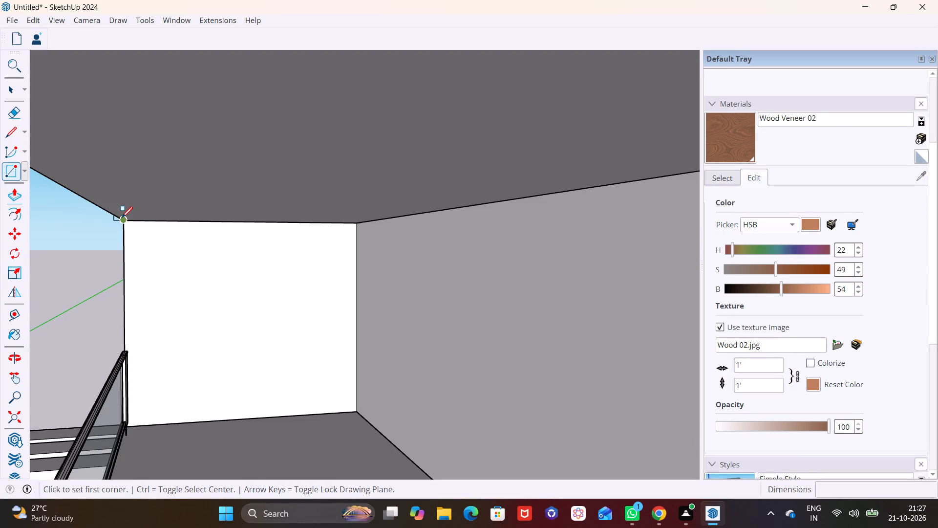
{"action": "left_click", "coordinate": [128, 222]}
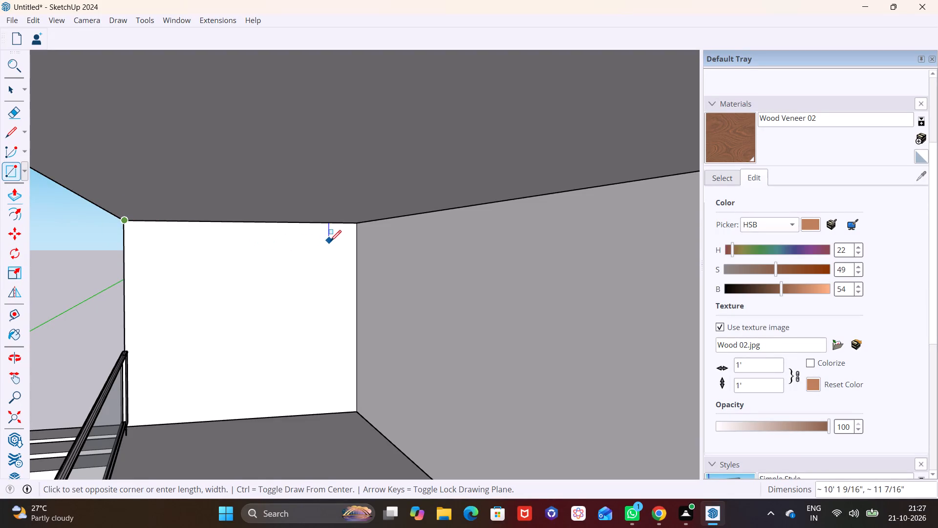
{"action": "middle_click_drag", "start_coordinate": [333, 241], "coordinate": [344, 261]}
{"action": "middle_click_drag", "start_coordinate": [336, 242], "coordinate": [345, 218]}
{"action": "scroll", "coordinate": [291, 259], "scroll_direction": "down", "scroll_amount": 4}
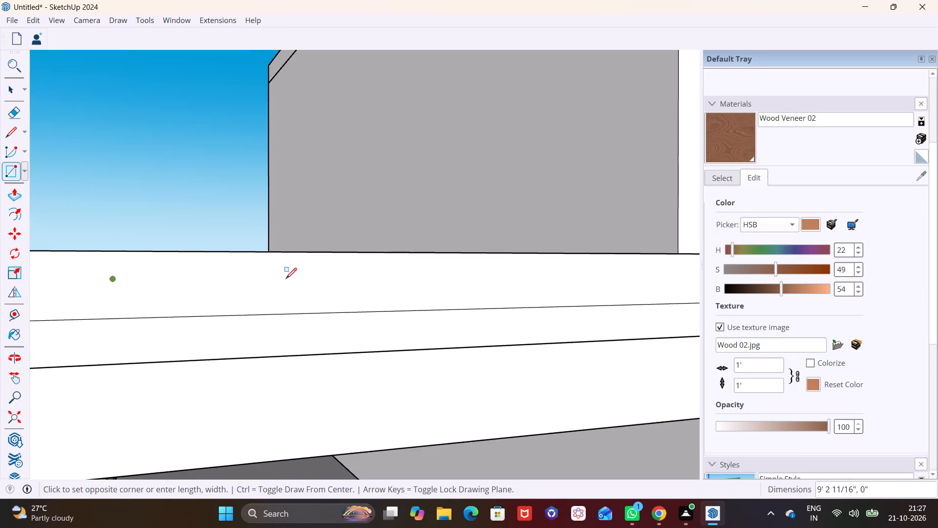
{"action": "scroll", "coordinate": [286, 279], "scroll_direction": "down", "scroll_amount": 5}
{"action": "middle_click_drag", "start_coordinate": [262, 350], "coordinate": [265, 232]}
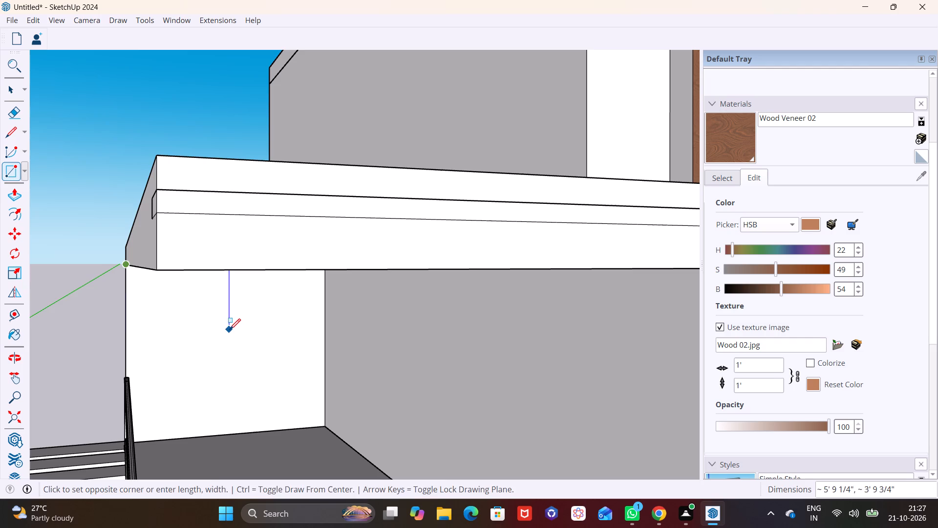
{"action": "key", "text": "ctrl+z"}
Draw a small horizontal rectangle on the side wall's inner face, starting at its outer top corner beneath the slab.
{"action": "middle_click_drag", "start_coordinate": [221, 324], "coordinate": [211, 280]}
{"action": "scroll", "coordinate": [162, 299], "scroll_direction": "up", "scroll_amount": 6}
{"action": "middle_click_drag", "start_coordinate": [139, 292], "coordinate": [116, 319]}
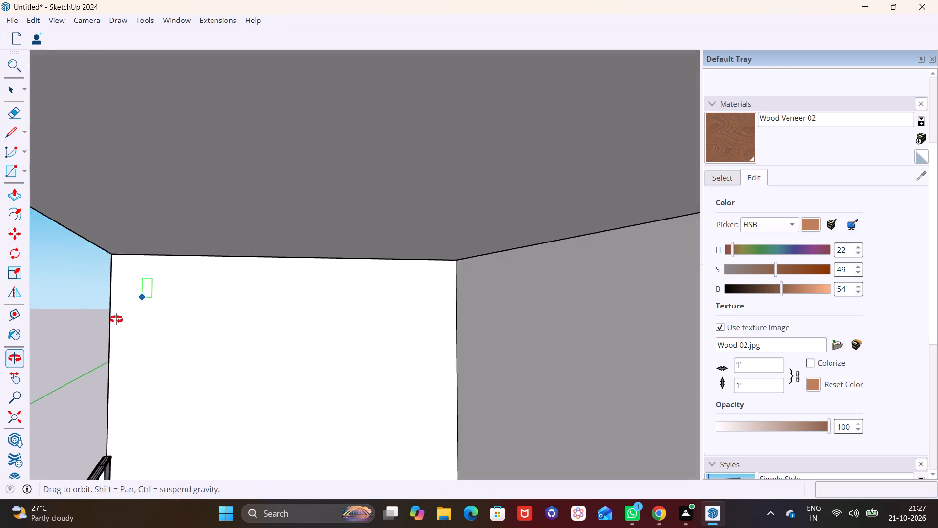
{"action": "middle_click_drag", "start_coordinate": [116, 319], "coordinate": [114, 322]}
{"action": "scroll", "coordinate": [110, 279], "scroll_direction": "up", "scroll_amount": 2}
{"action": "left_click", "coordinate": [116, 250]}
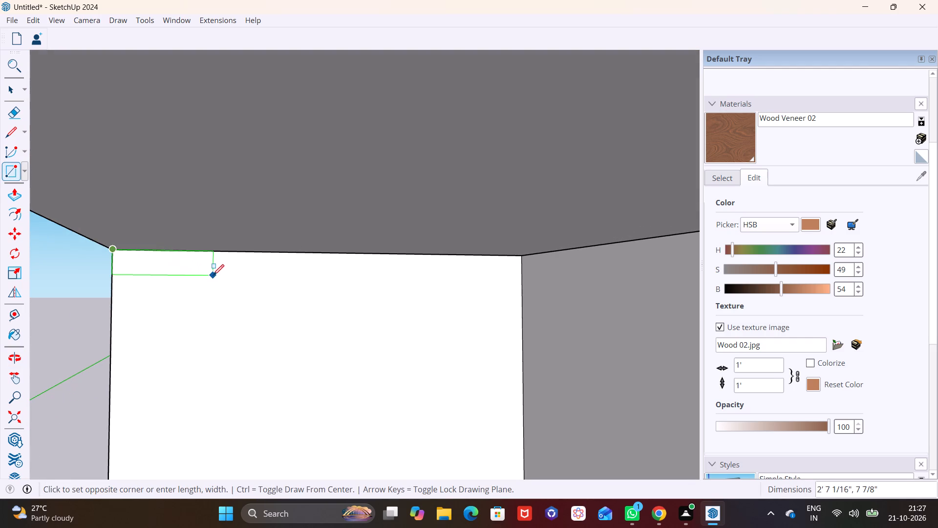
{"action": "left_click", "coordinate": [232, 278]}
{"action": "key", "text": "space"}
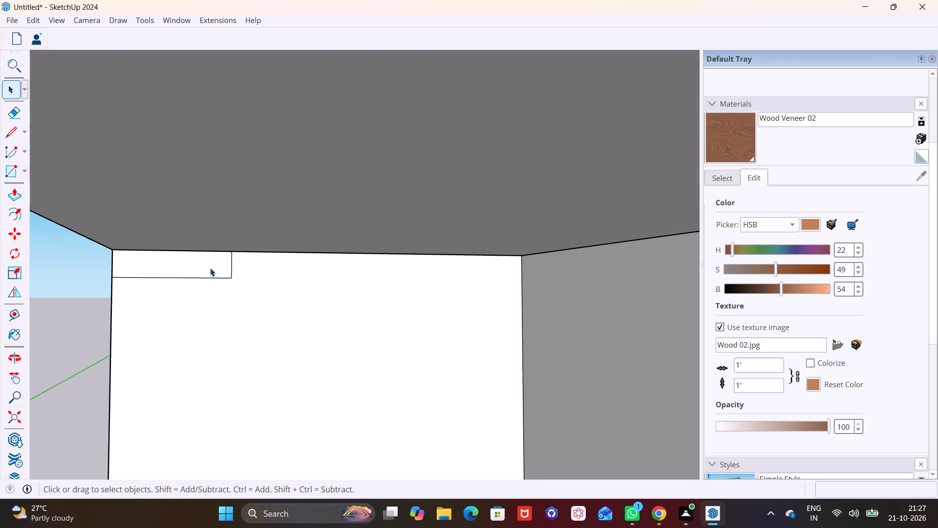
Pull the small rectangle under the slab out from the side wall's inner face by about 4 7/16".
{"action": "left_click", "coordinate": [210, 268]}
{"action": "left_click", "coordinate": [21, 198]}
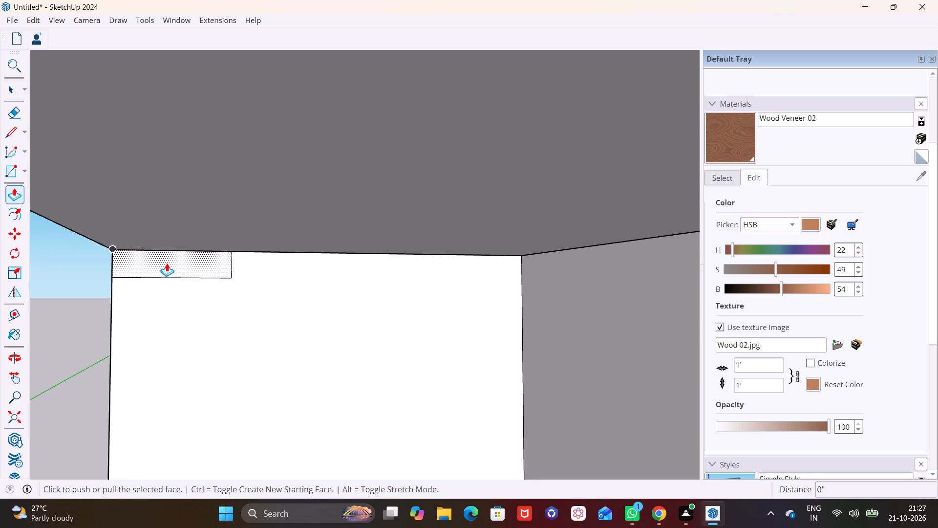
{"action": "left_click", "coordinate": [167, 263]}
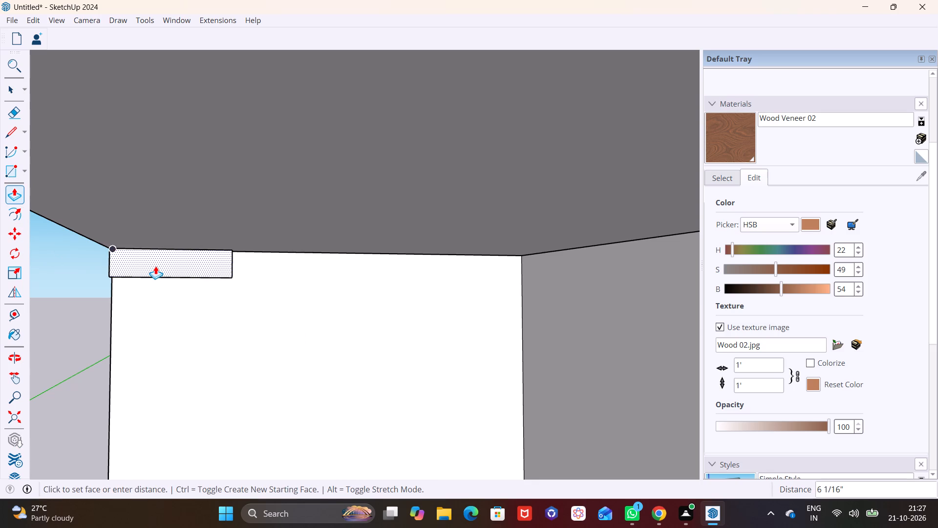
{"action": "left_click", "coordinate": [156, 266]}
{"action": "middle_click_drag", "start_coordinate": [252, 284], "coordinate": [197, 287]}
{"action": "scroll", "coordinate": [212, 278], "scroll_direction": "up", "scroll_amount": 1}
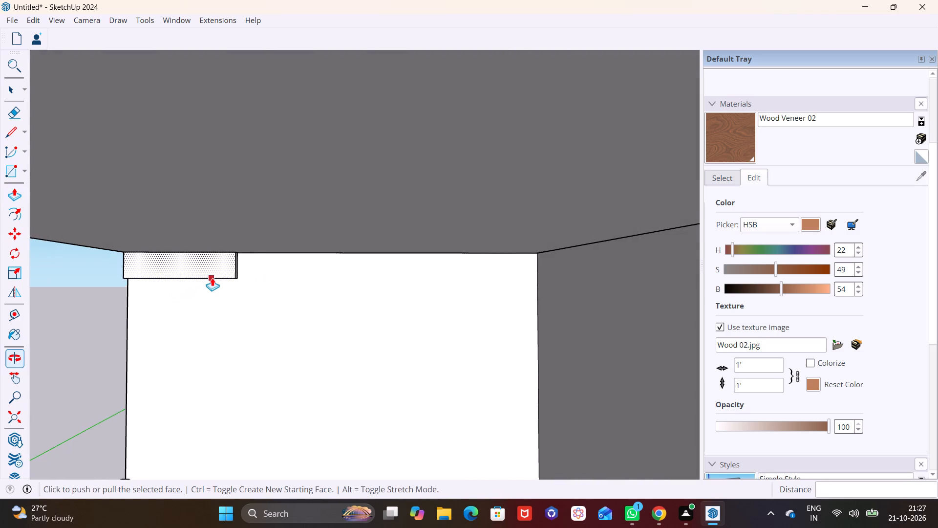
{"action": "scroll", "coordinate": [212, 278], "scroll_direction": "up", "scroll_amount": 7}
{"action": "middle_click_drag", "start_coordinate": [265, 272], "coordinate": [157, 283]}
{"action": "middle_click_drag", "start_coordinate": [163, 282], "coordinate": [115, 289]}
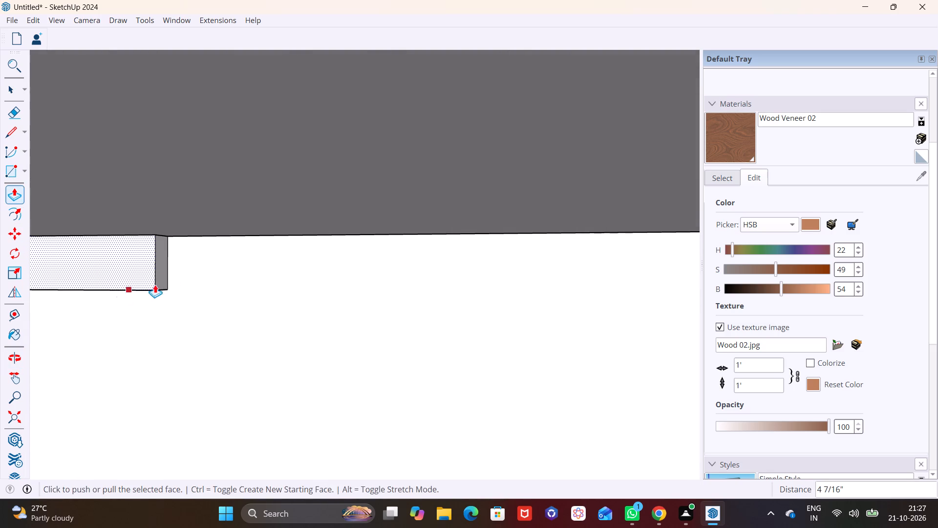
Extend the short block's inner end along the underside of the slab to the house wall, making a full-width horizontal board.
{"action": "key", "text": "space"}
{"action": "left_click", "coordinate": [166, 270]}
{"action": "left_click", "coordinate": [17, 201]}
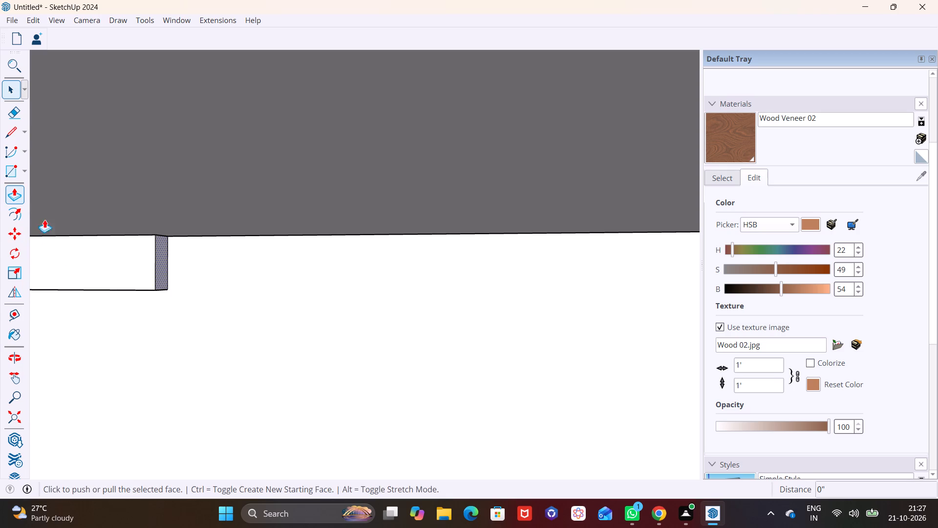
{"action": "left_click", "coordinate": [160, 276]}
{"action": "left_click", "coordinate": [167, 272]}
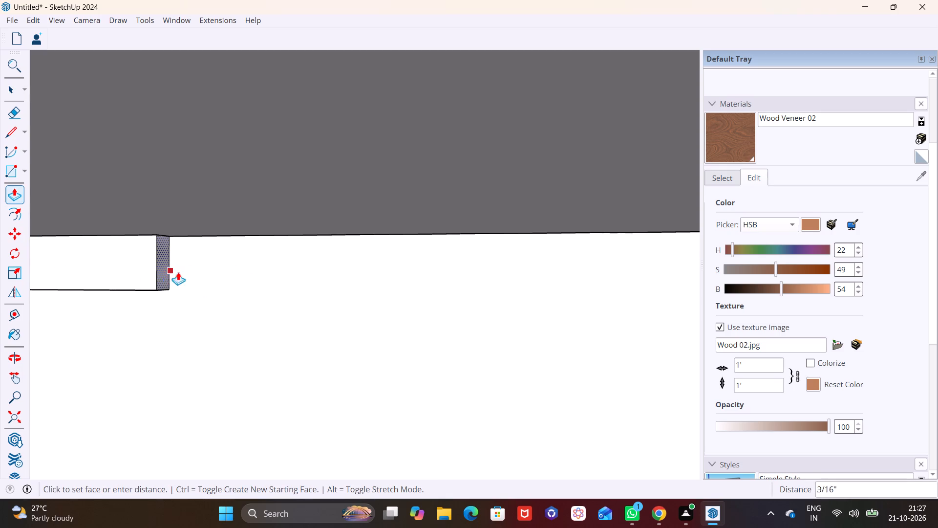
{"action": "scroll", "coordinate": [383, 293], "scroll_direction": "down", "scroll_amount": 6}
{"action": "middle_click_drag", "start_coordinate": [438, 297], "coordinate": [371, 300], "text": "shift"}
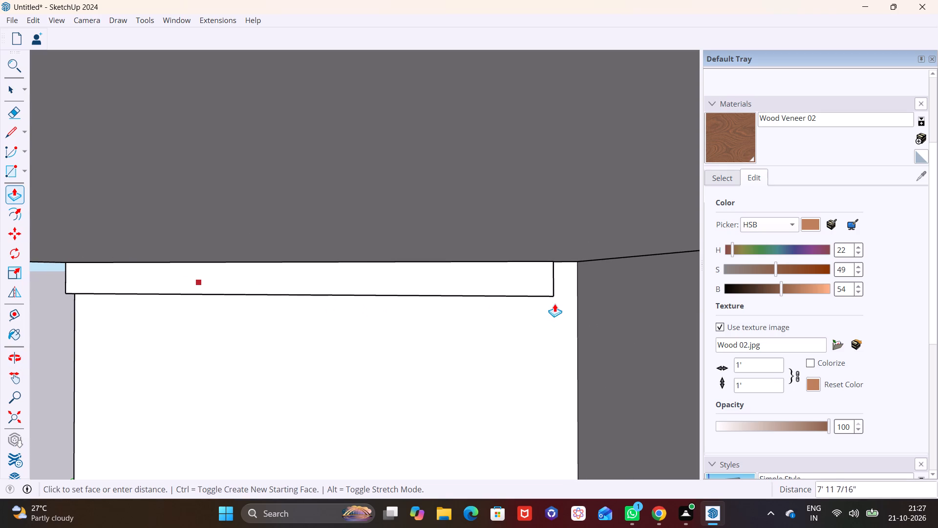
{"action": "left_click", "coordinate": [577, 304]}
Draw a vertical edge on the outer end between the board and the side wall, from the board's bottom corner up to the slab.
{"action": "key", "text": "space"}
{"action": "triple_click", "coordinate": [341, 279]}
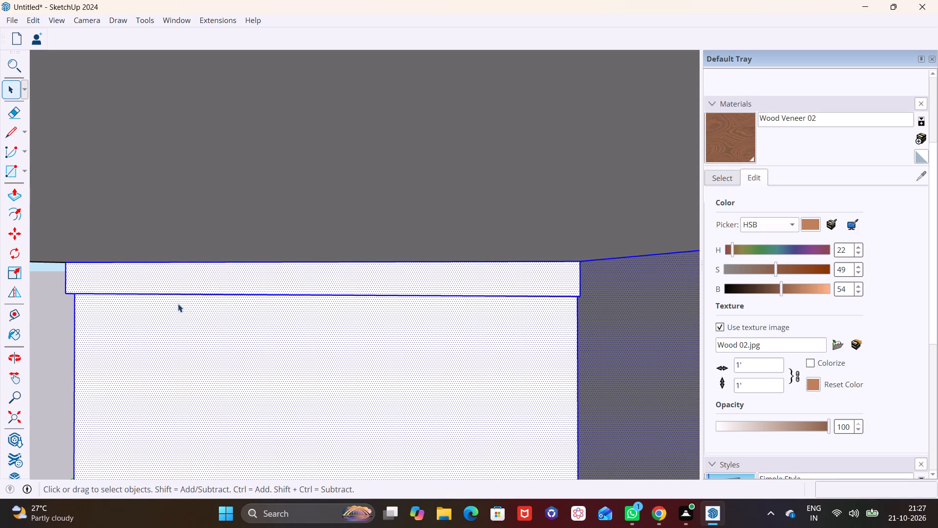
{"action": "left_click", "coordinate": [161, 330]}
{"action": "left_click", "coordinate": [28, 305]}
{"action": "double_click", "coordinate": [143, 284]}
{"action": "middle_click_drag", "start_coordinate": [150, 304], "coordinate": [256, 317]}
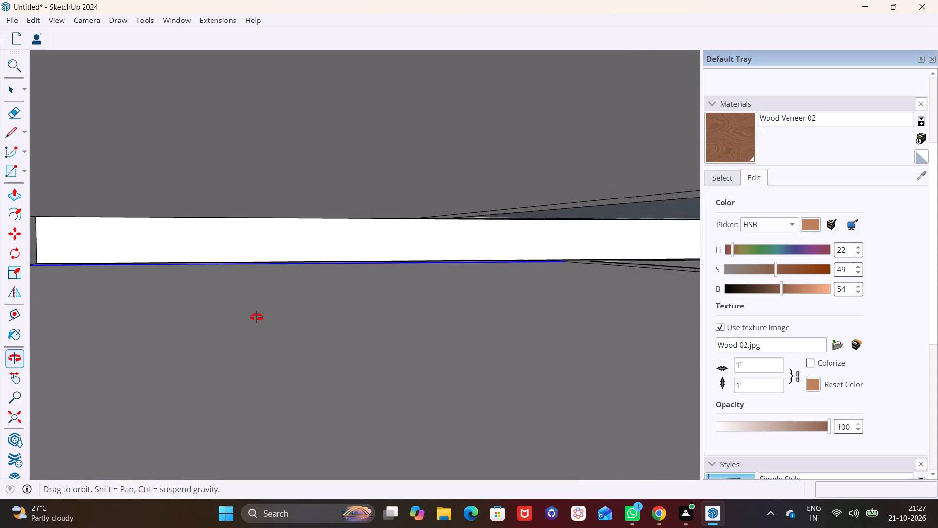
{"action": "middle_click_drag", "start_coordinate": [256, 317], "coordinate": [186, 287]}
{"action": "scroll", "coordinate": [149, 308], "scroll_direction": "down", "scroll_amount": 3}
{"action": "middle_click_drag", "start_coordinate": [149, 315], "coordinate": [325, 321], "text": "shift"}
{"action": "middle_click_drag", "start_coordinate": [247, 319], "coordinate": [420, 323]}
{"action": "scroll", "coordinate": [253, 297], "scroll_direction": "up", "scroll_amount": 9}
{"action": "middle_click_drag", "start_coordinate": [262, 297], "coordinate": [355, 310]}
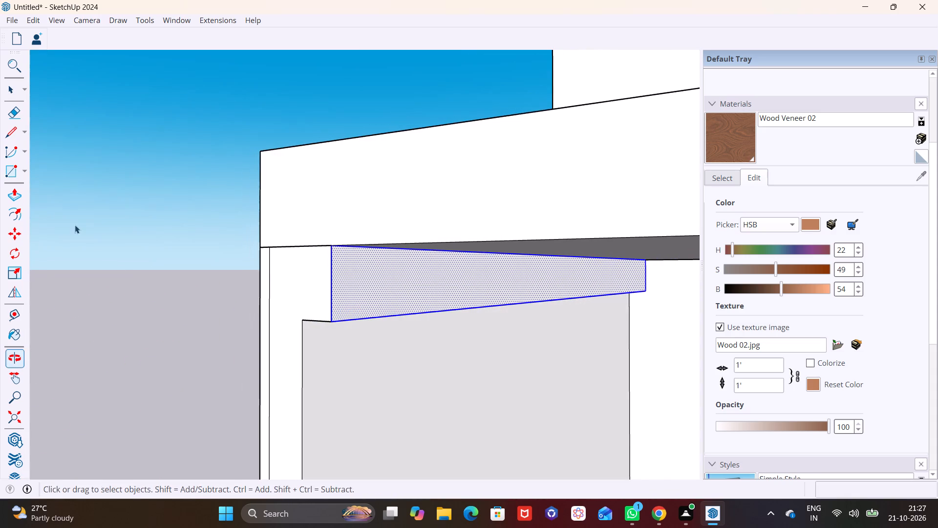
{"action": "left_click", "coordinate": [12, 135]}
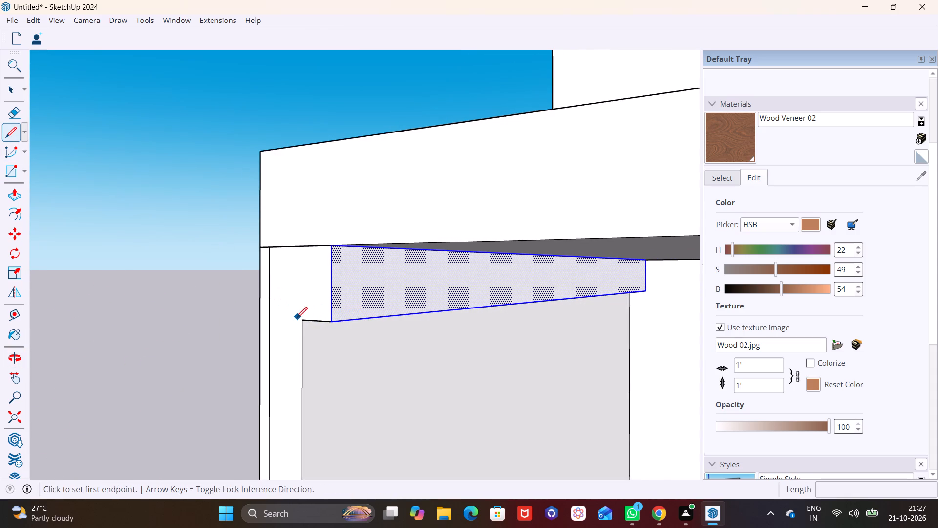
{"action": "left_click", "coordinate": [305, 319]}
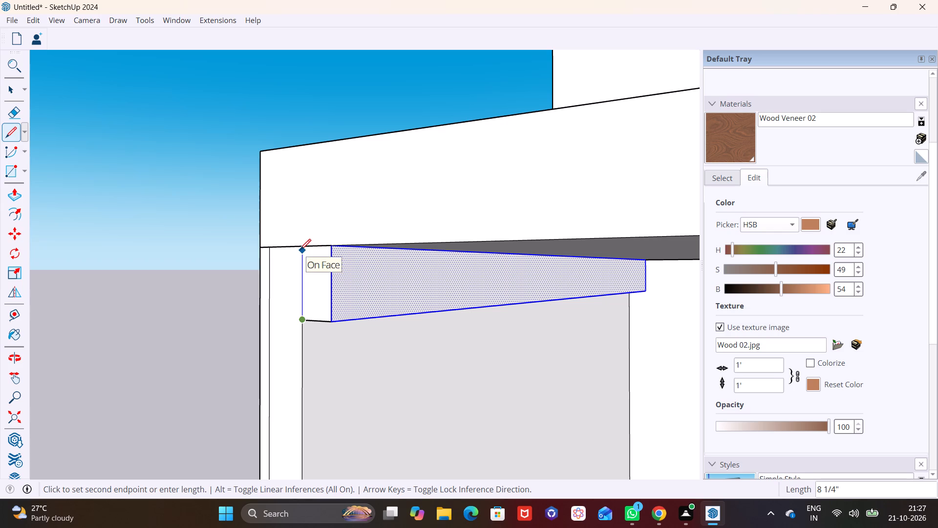
{"action": "left_click", "coordinate": [300, 250]}
Select the board's front, outer end and bottom faces with their edges, and copy it straight down the wall by about 9 3/4".
{"action": "key", "text": "space"}
{"action": "double_click", "coordinate": [334, 284]}
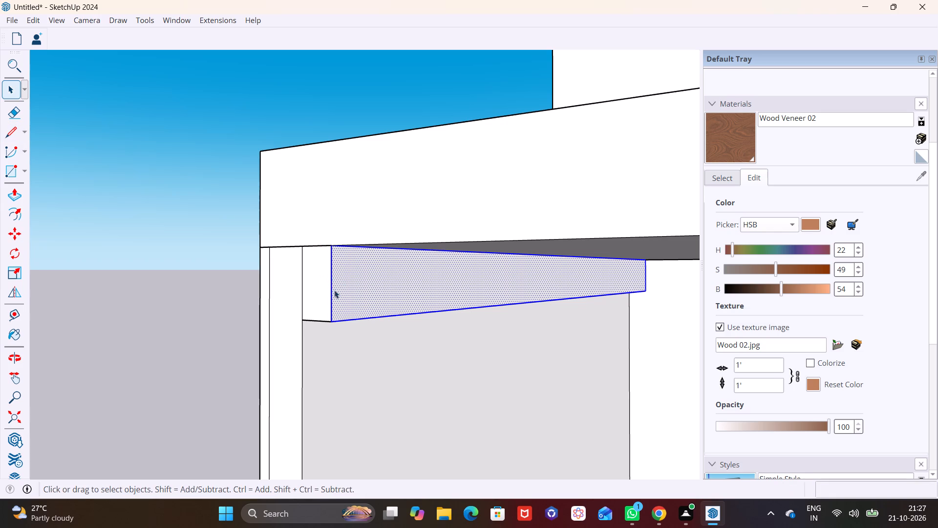
{"action": "double_click", "coordinate": [340, 291]}
{"action": "left_click", "coordinate": [321, 297], "text": "ctrl"}
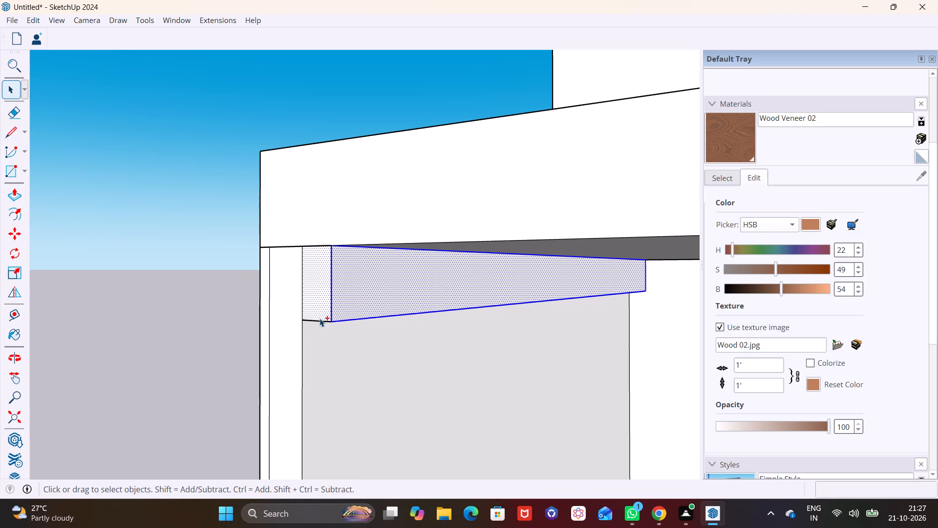
{"action": "left_click", "coordinate": [303, 293], "text": "ctrl"}
{"action": "left_click", "coordinate": [318, 321], "text": "ctrl"}
{"action": "left_click", "coordinate": [323, 246], "text": "ctrl"}
{"action": "scroll", "coordinate": [604, 325], "scroll_direction": "down", "scroll_amount": 2}
{"action": "middle_click_drag", "start_coordinate": [588, 329], "coordinate": [581, 322]}
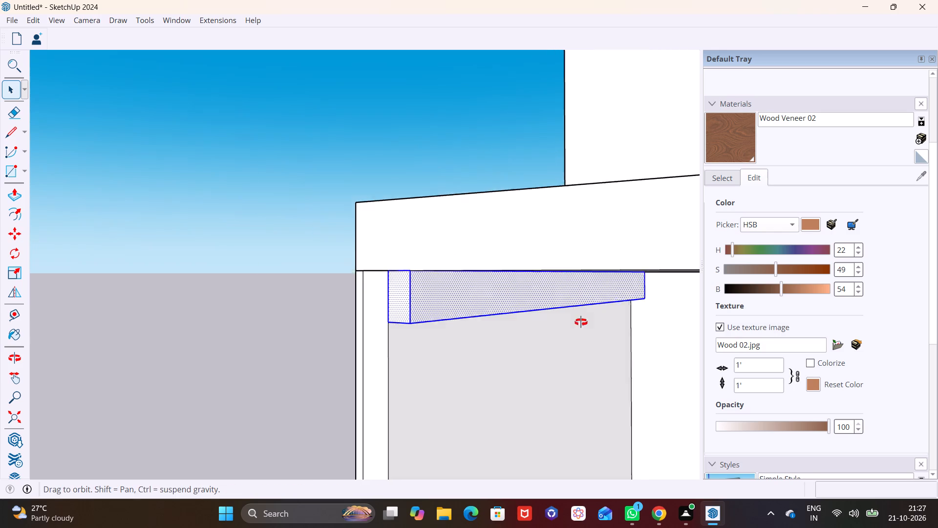
{"action": "middle_click_drag", "start_coordinate": [581, 322], "coordinate": [553, 235]}
{"action": "scroll", "coordinate": [499, 265], "scroll_direction": "up", "scroll_amount": 5}
{"action": "left_click", "coordinate": [479, 257], "text": "ctrl"}
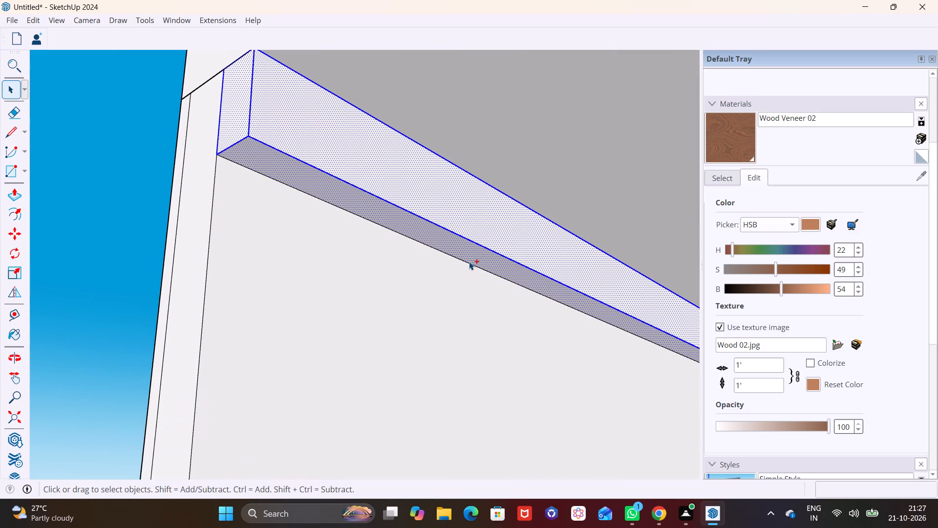
{"action": "left_click", "coordinate": [469, 262], "text": "ctrl"}
{"action": "scroll", "coordinate": [441, 214], "scroll_direction": "down", "scroll_amount": 4}
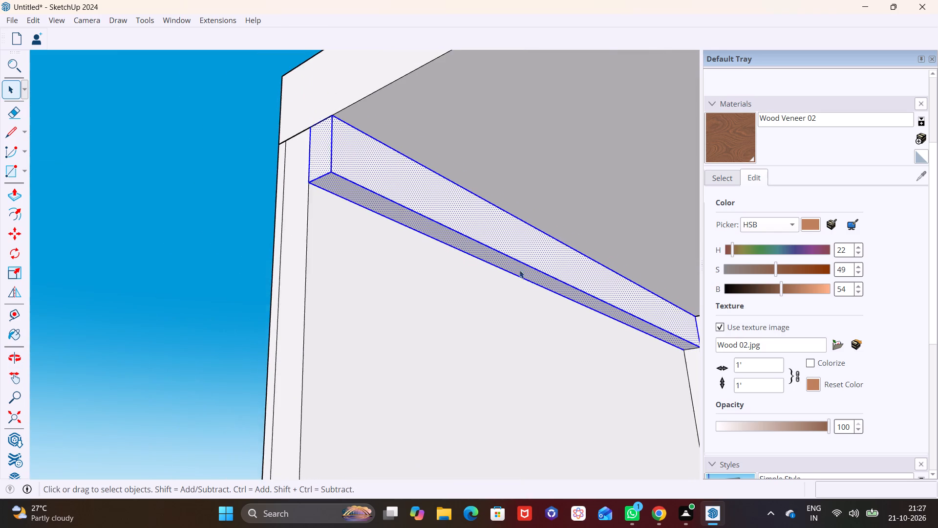
{"action": "middle_click_drag", "start_coordinate": [548, 274], "coordinate": [328, 231], "text": "shift"}
{"action": "scroll", "coordinate": [616, 313], "scroll_direction": "up", "scroll_amount": 10}
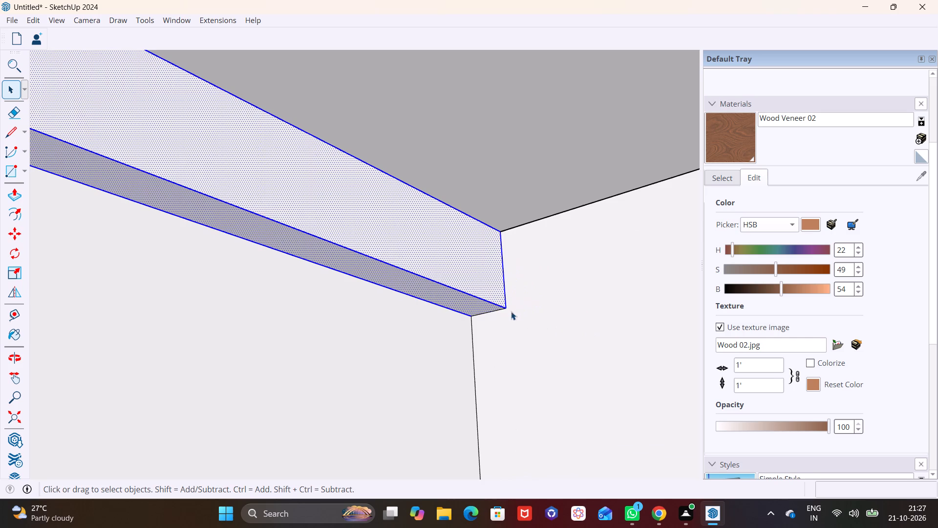
{"action": "left_click", "coordinate": [497, 309], "text": "ctrl"}
{"action": "scroll", "coordinate": [497, 309], "scroll_direction": "down", "scroll_amount": 12}
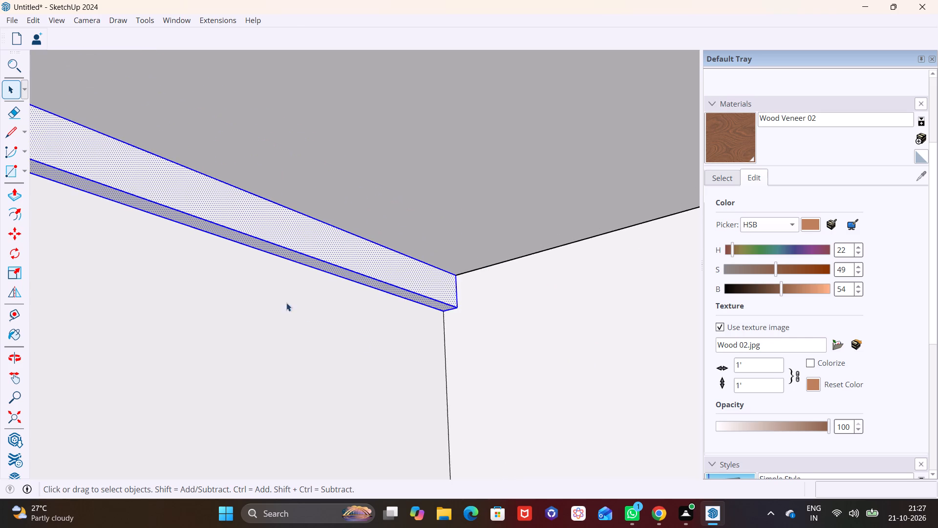
{"action": "scroll", "coordinate": [286, 303], "scroll_direction": "down", "scroll_amount": 9}
{"action": "middle_click_drag", "start_coordinate": [257, 331], "coordinate": [375, 249], "text": "shift"}
{"action": "middle_click_drag", "start_coordinate": [410, 247], "coordinate": [409, 349], "text": "shift"}
{"action": "middle_click_drag", "start_coordinate": [387, 240], "coordinate": [412, 395]}
{"action": "middle_click_drag", "start_coordinate": [354, 184], "coordinate": [414, 377], "text": "shift"}
{"action": "middle_click_drag", "start_coordinate": [353, 145], "coordinate": [404, 348], "text": "shift"}
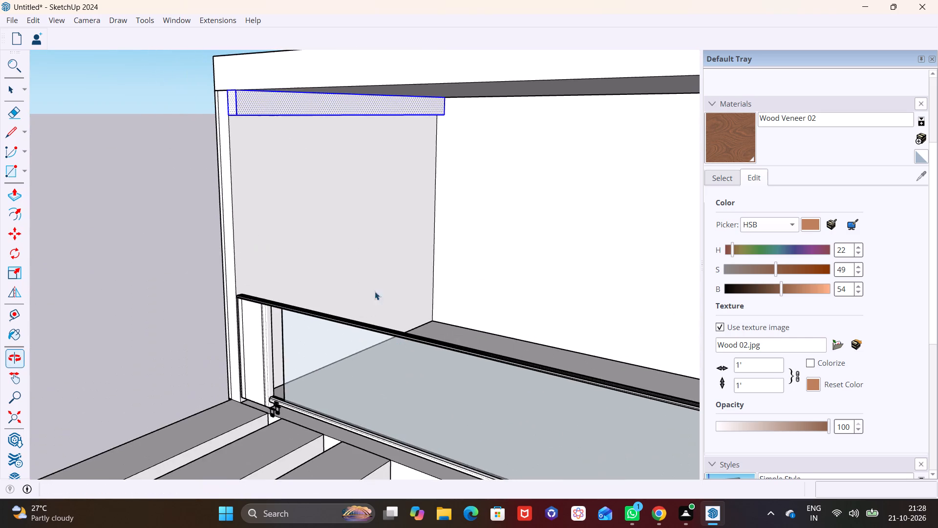
{"action": "scroll", "coordinate": [233, 95], "scroll_direction": "up", "scroll_amount": 6}
{"action": "key", "text": "m"}
{"action": "middle_click_drag", "start_coordinate": [241, 113], "coordinate": [308, 110]}
{"action": "scroll", "coordinate": [274, 77], "scroll_direction": "up", "scroll_amount": 4}
{"action": "left_click", "coordinate": [289, 70]}
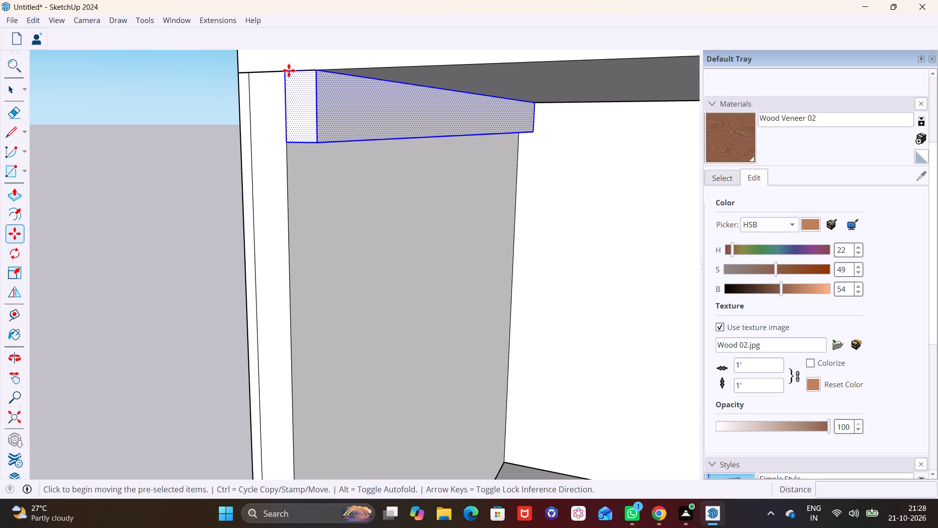
{"action": "left_click", "coordinate": [280, 150]}
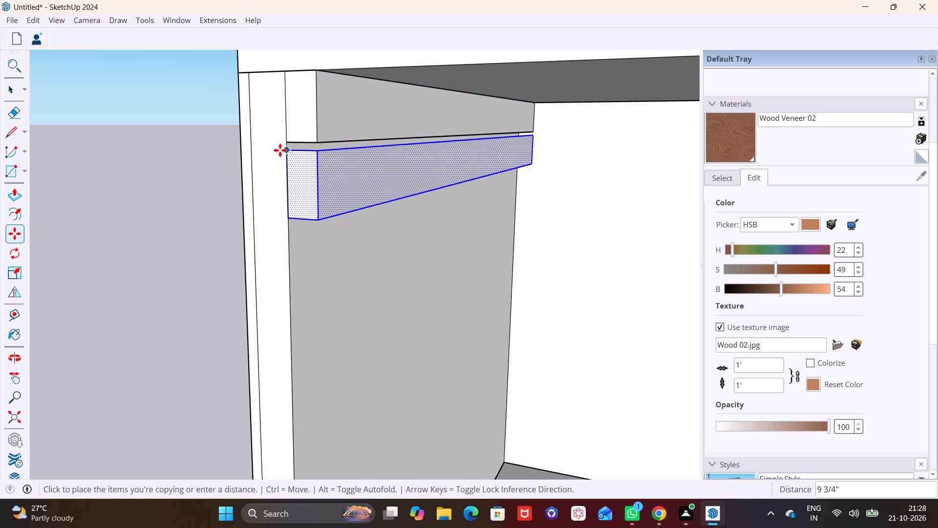
Copy the board three more times down the side wall at about 10" spacing, leaving a narrow gap between boards.
{"action": "left_click", "coordinate": [286, 151]}
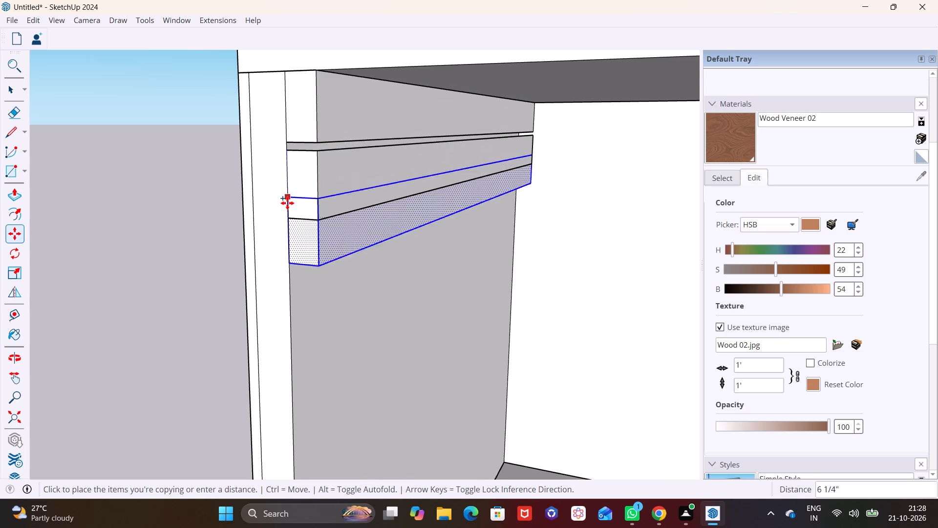
{"action": "left_click", "coordinate": [285, 228]}
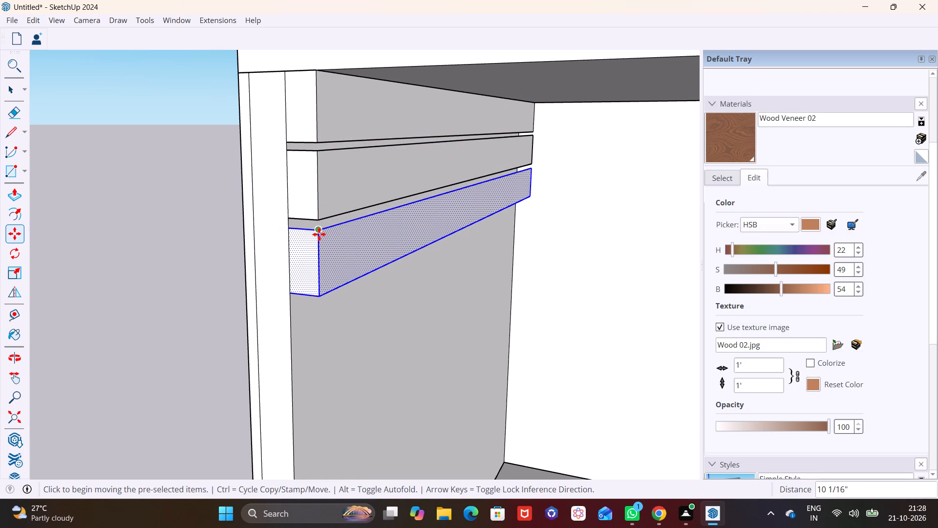
{"action": "middle_click_drag", "start_coordinate": [320, 237], "coordinate": [327, 189]}
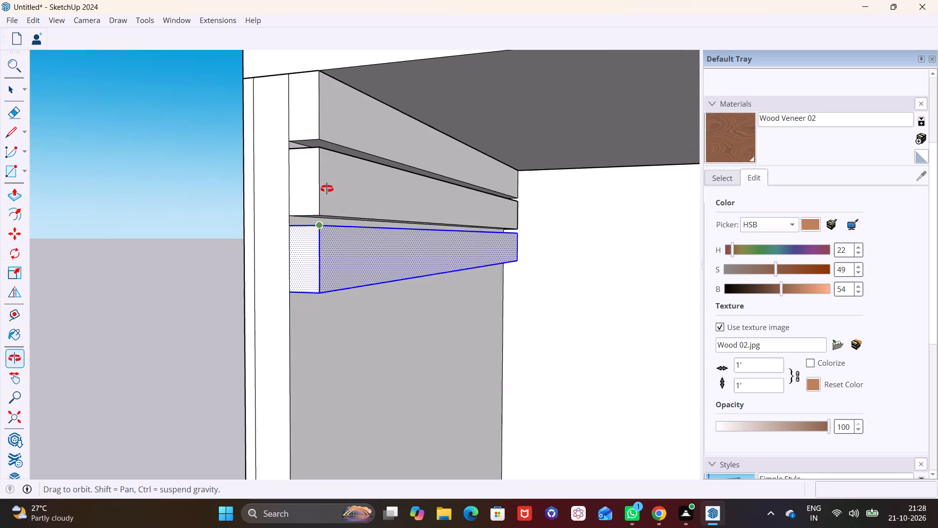
{"action": "middle_click_drag", "start_coordinate": [327, 189], "coordinate": [327, 187]}
{"action": "left_click", "coordinate": [293, 225]}
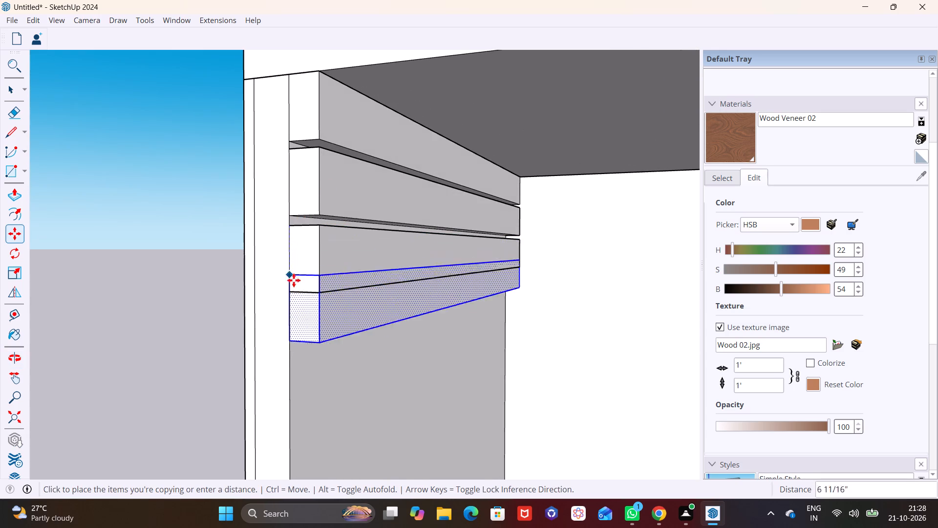
{"action": "left_click", "coordinate": [294, 298]}
{"action": "left_click", "coordinate": [293, 296]}
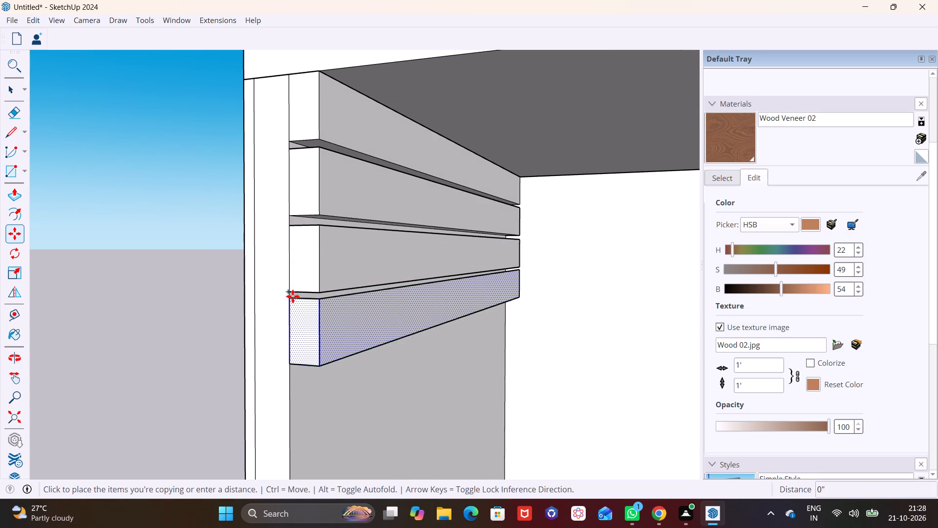
{"action": "left_click", "coordinate": [290, 371]}
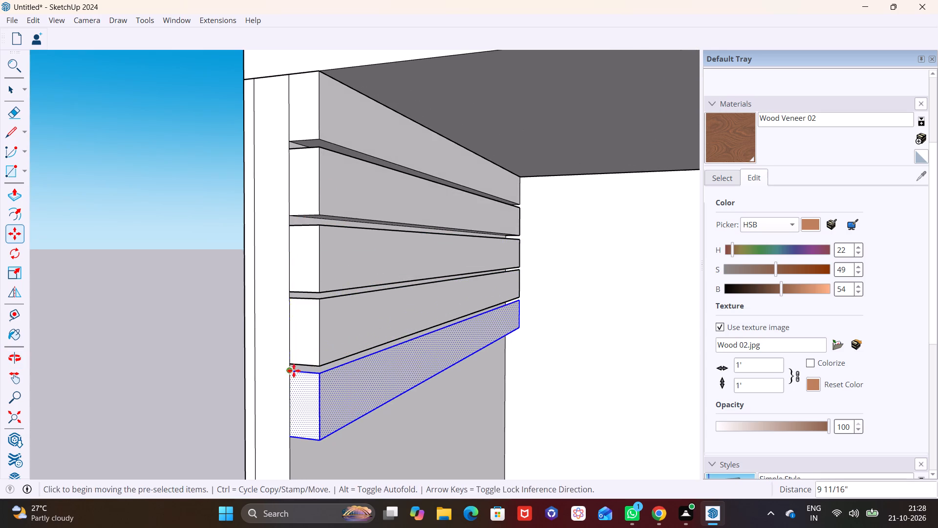
Copy the horizontal board three more times straight down the side wall at about 10" spacing, reaching the top of the glass railing.
{"action": "middle_click_drag", "start_coordinate": [321, 371], "coordinate": [333, 218]}
{"action": "middle_click_drag", "start_coordinate": [370, 314], "coordinate": [221, 288]}
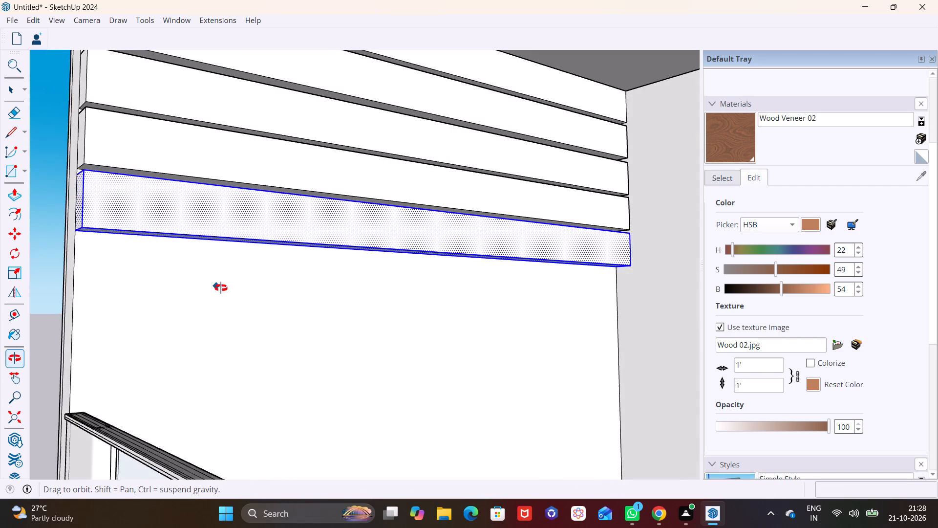
{"action": "middle_click_drag", "start_coordinate": [221, 288], "coordinate": [283, 336]}
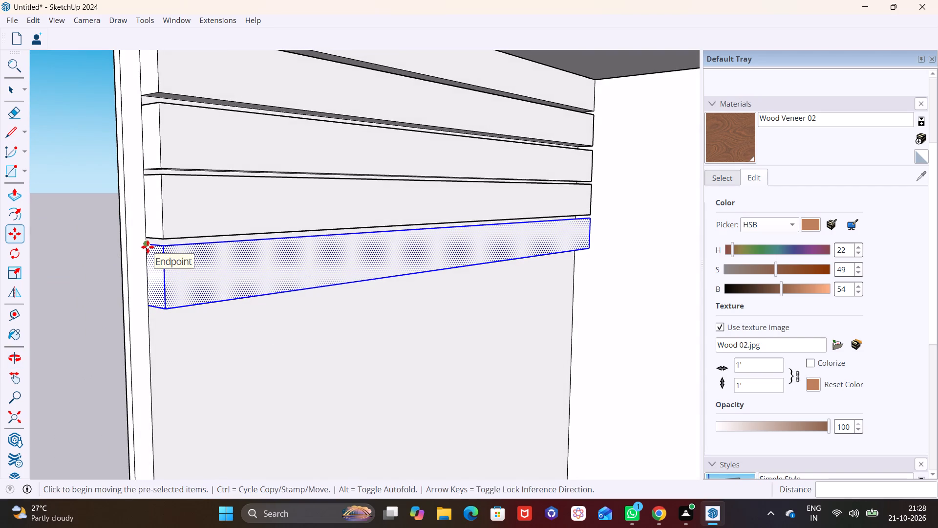
{"action": "left_click", "coordinate": [148, 247]}
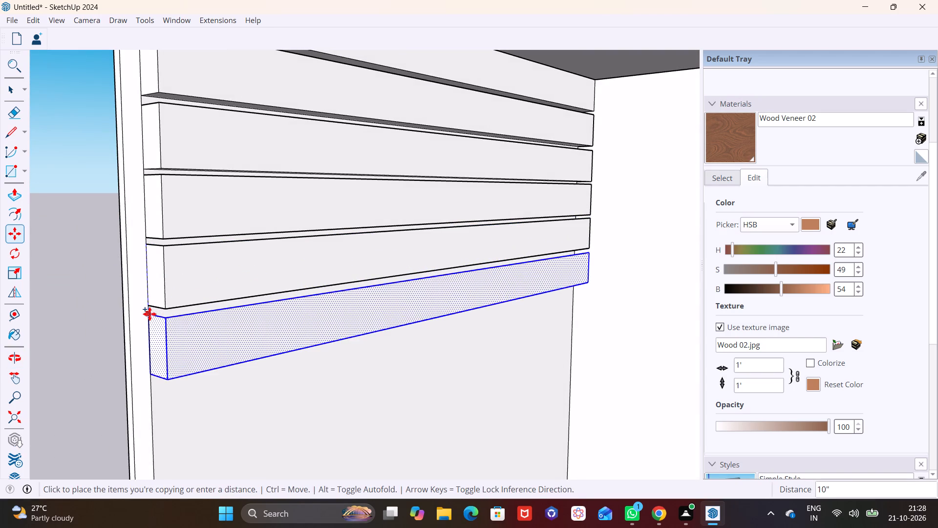
{"action": "left_click", "coordinate": [149, 312]}
{"action": "middle_click_drag", "start_coordinate": [211, 321], "coordinate": [255, 199]}
{"action": "middle_click_drag", "start_coordinate": [244, 259], "coordinate": [223, 280]}
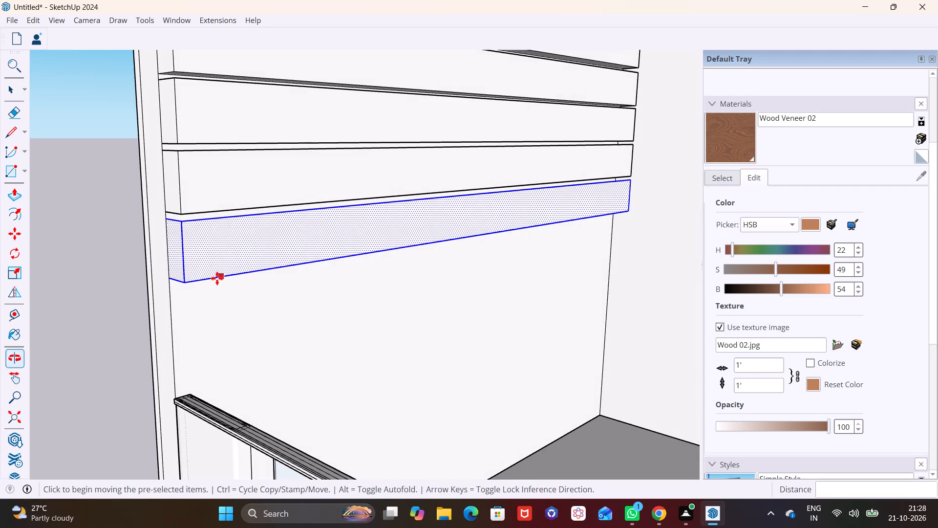
{"action": "left_click", "coordinate": [167, 219]}
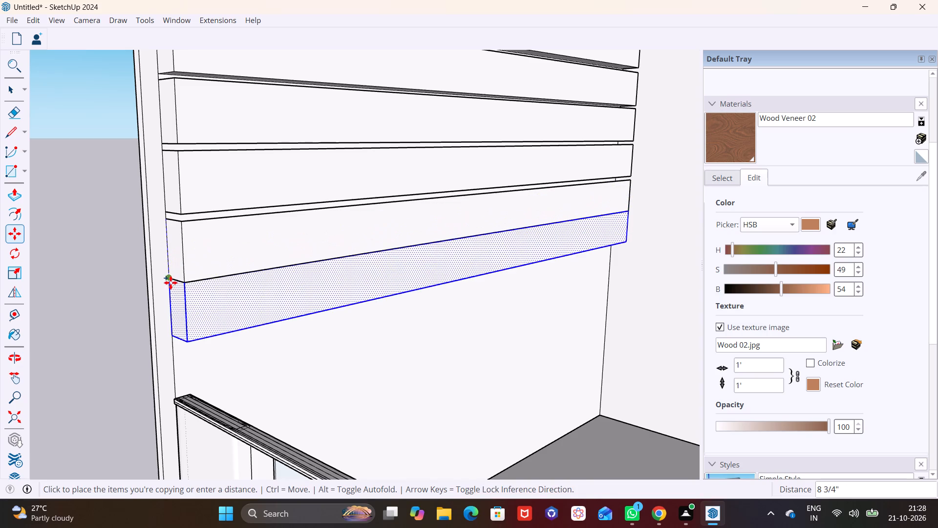
{"action": "left_click", "coordinate": [171, 286]}
{"action": "middle_click_drag", "start_coordinate": [192, 287], "coordinate": [258, 203], "text": "shift"}
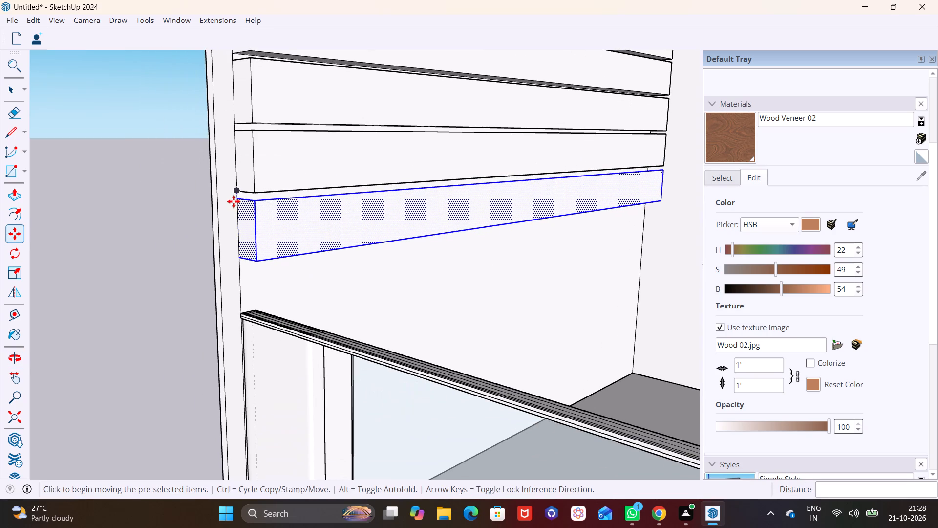
{"action": "left_click", "coordinate": [237, 198]}
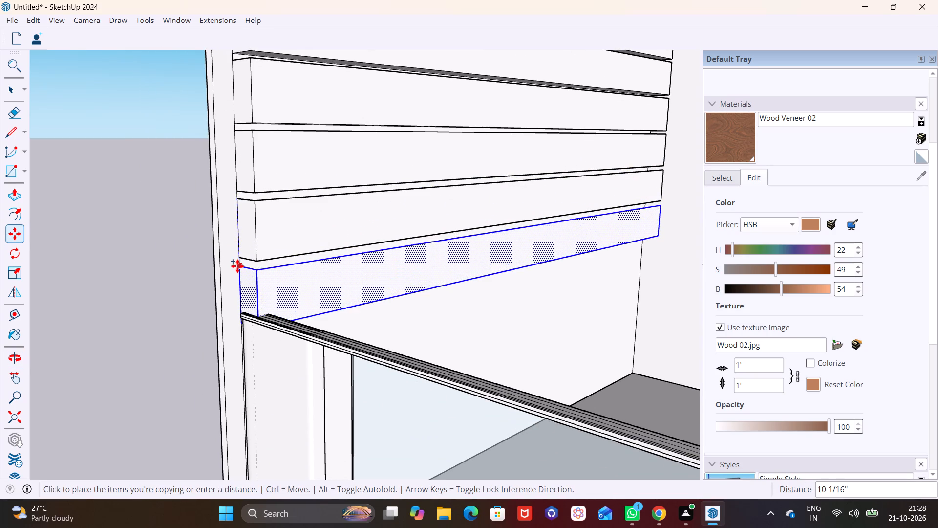
{"action": "left_click", "coordinate": [237, 266]}
Copy the board four more times down the side wall behind the railing end at about 9 3/4" spacing, down to near the terrace floor.
{"action": "middle_click_drag", "start_coordinate": [305, 280], "coordinate": [176, 266]}
{"action": "middle_click_drag", "start_coordinate": [239, 302], "coordinate": [464, 302]}
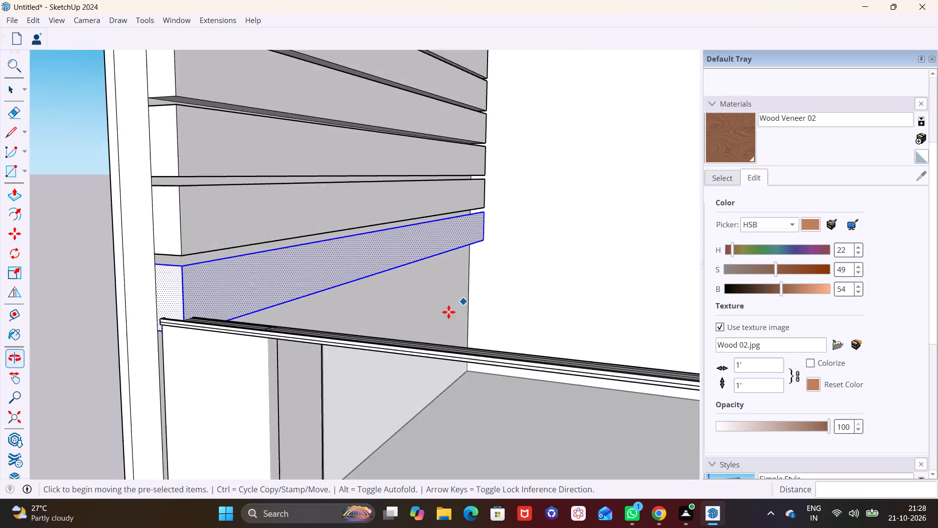
{"action": "middle_click_drag", "start_coordinate": [349, 344], "coordinate": [464, 323]}
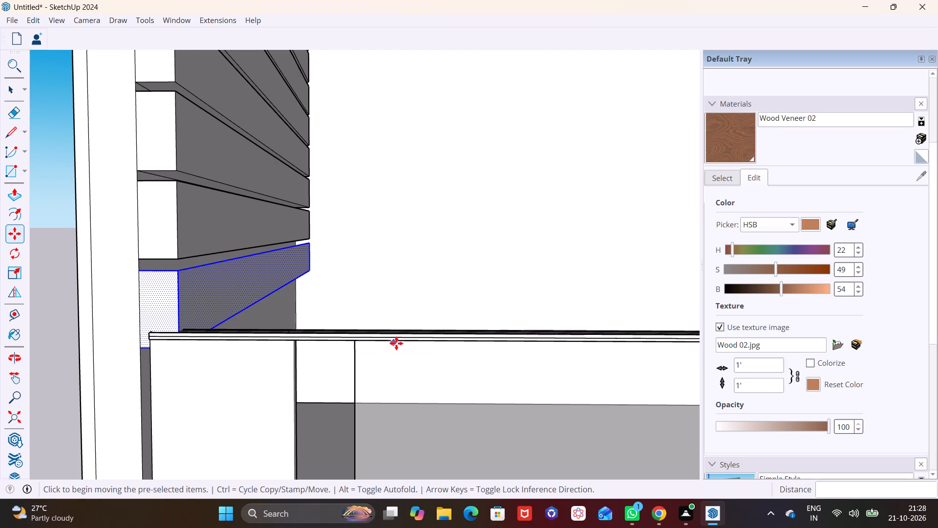
{"action": "middle_click_drag", "start_coordinate": [316, 338], "coordinate": [477, 243], "text": "shift"}
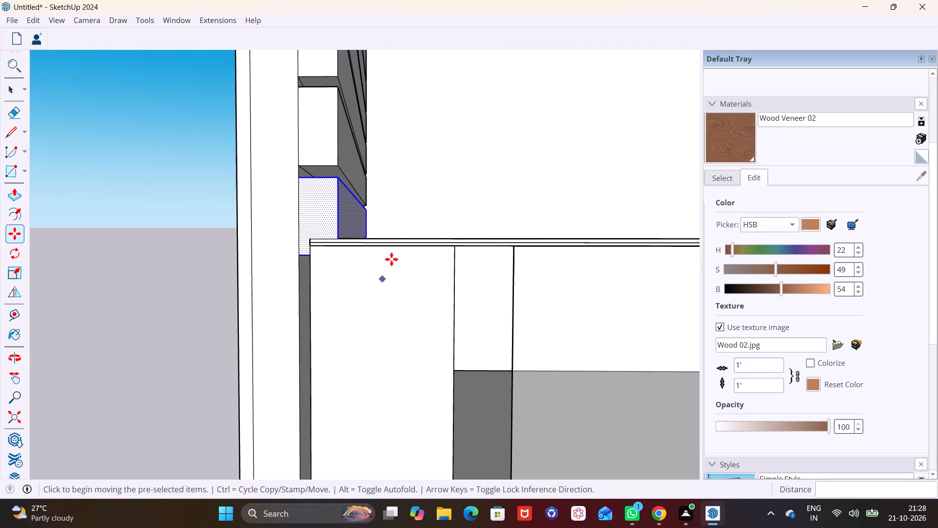
{"action": "middle_click_drag", "start_coordinate": [395, 338], "coordinate": [388, 266], "text": "shift"}
{"action": "middle_click_drag", "start_coordinate": [367, 236], "coordinate": [351, 275]}
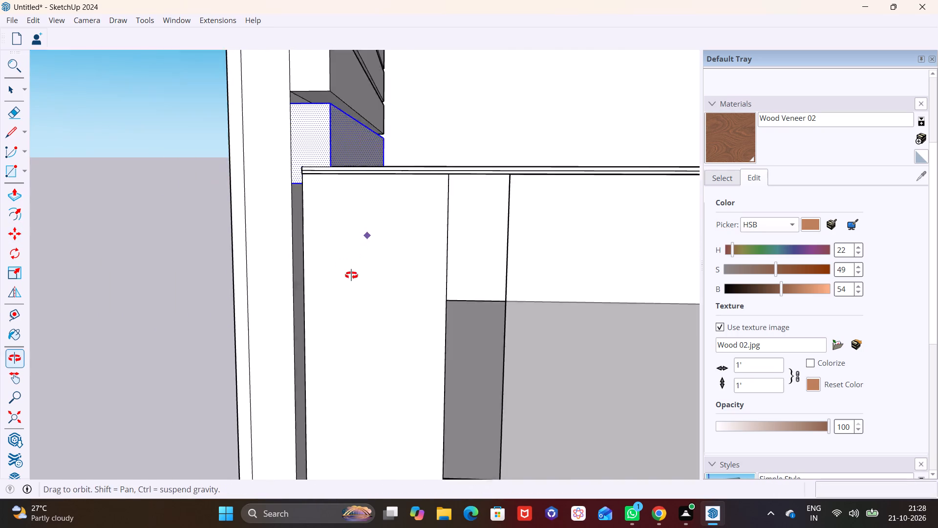
{"action": "middle_click_drag", "start_coordinate": [351, 275], "coordinate": [346, 314]}
{"action": "middle_click_drag", "start_coordinate": [367, 302], "coordinate": [366, 261], "text": "shift"}
{"action": "left_click", "coordinate": [287, 57]}
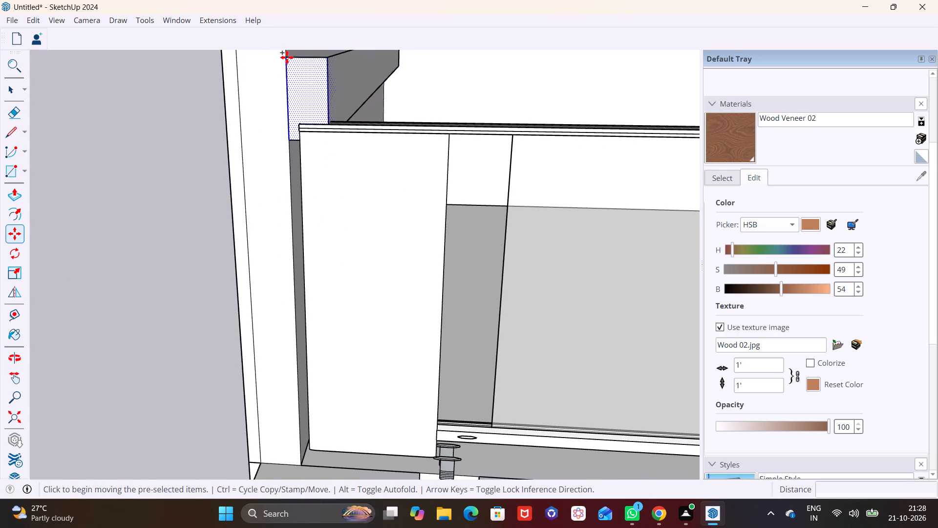
{"action": "left_click", "coordinate": [288, 148]}
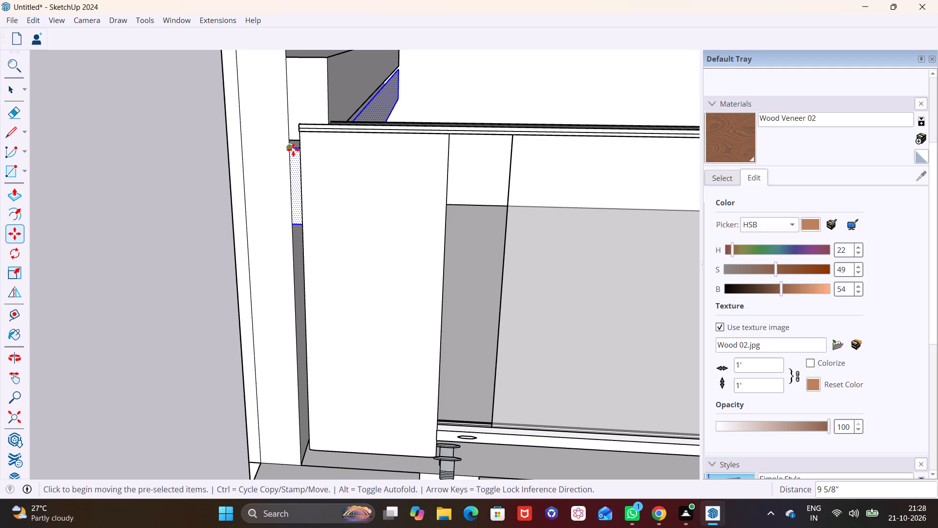
{"action": "left_click", "coordinate": [289, 150]}
{"action": "left_click", "coordinate": [290, 233]}
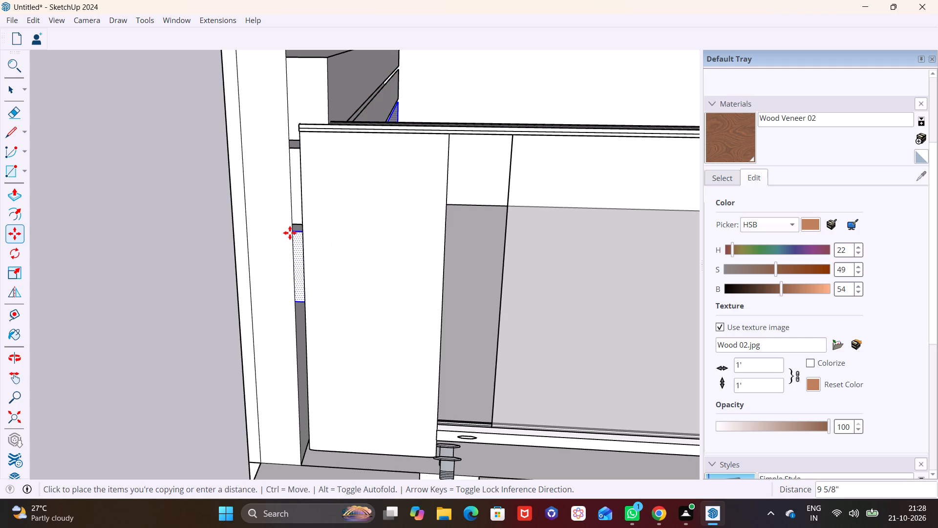
{"action": "left_click", "coordinate": [291, 231]}
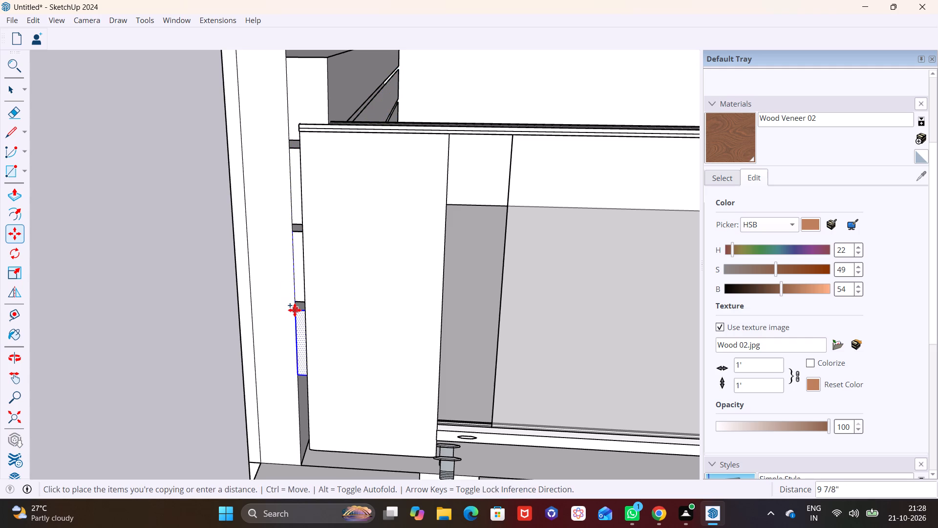
{"action": "left_click", "coordinate": [295, 308]}
{"action": "left_click", "coordinate": [297, 304]}
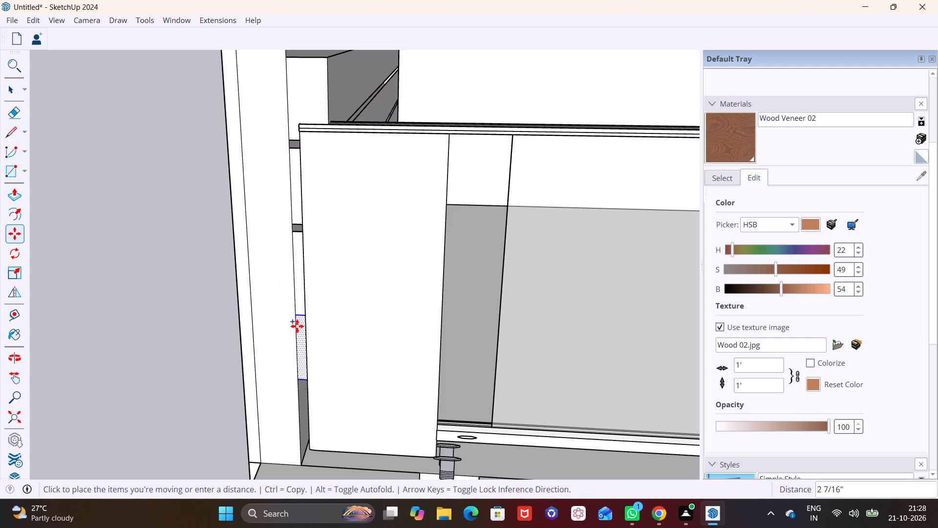
{"action": "left_click_drag", "start_coordinate": [299, 375], "coordinate": [302, 371]}
Paint the front faces of the six lowest boards on the terrace side wall with Wood Veneer 02.
{"action": "scroll", "coordinate": [341, 329], "scroll_direction": "down", "scroll_amount": 6}
{"action": "middle_click_drag", "start_coordinate": [455, 349], "coordinate": [172, 252]}
{"action": "scroll", "coordinate": [389, 250], "scroll_direction": "down", "scroll_amount": 3}
{"action": "middle_click_drag", "start_coordinate": [468, 284], "coordinate": [320, 325]}
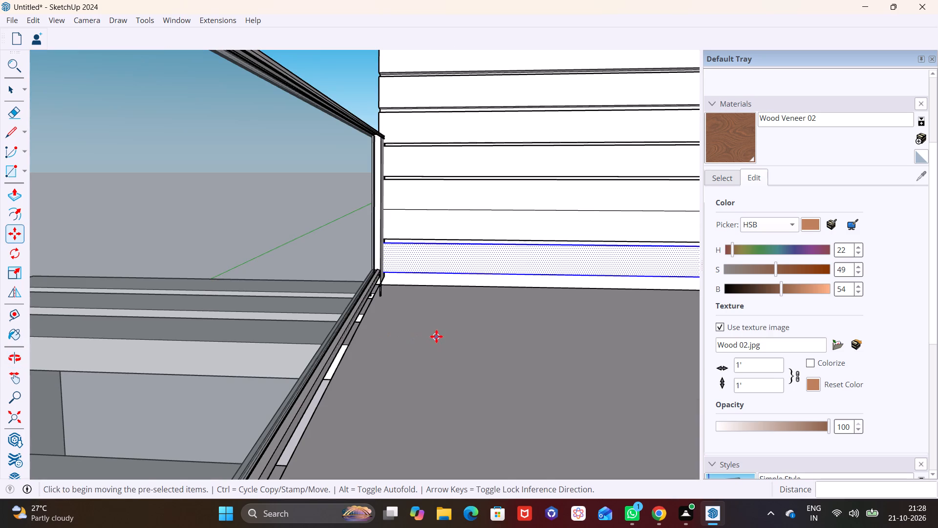
{"action": "key", "text": "space"}
{"action": "left_click", "coordinate": [454, 326]}
{"action": "left_click", "coordinate": [751, 141]}
{"action": "left_click", "coordinate": [545, 249]}
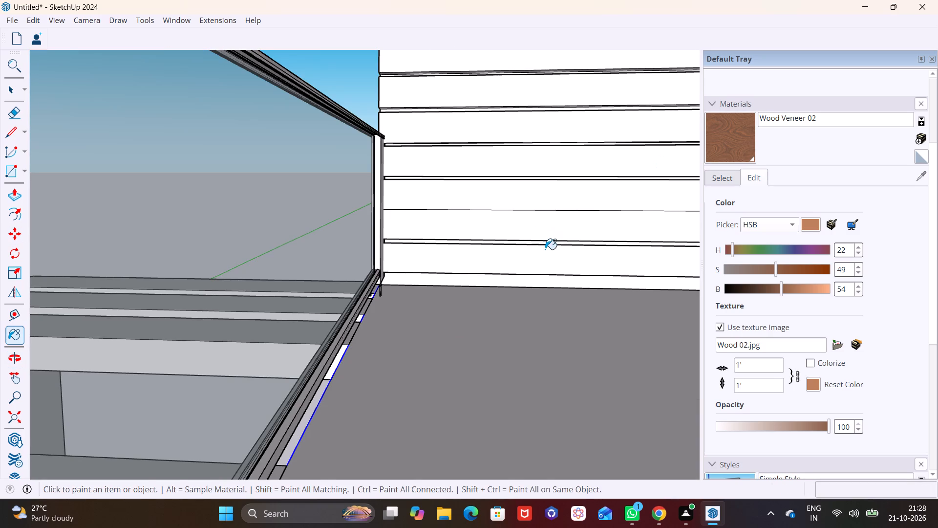
{"action": "left_click", "coordinate": [538, 222]}
{"action": "left_click", "coordinate": [540, 197]}
{"action": "left_click_drag", "start_coordinate": [542, 169], "coordinate": [542, 162]}
{"action": "left_click", "coordinate": [540, 132]}
{"action": "left_click", "coordinate": [541, 94]}
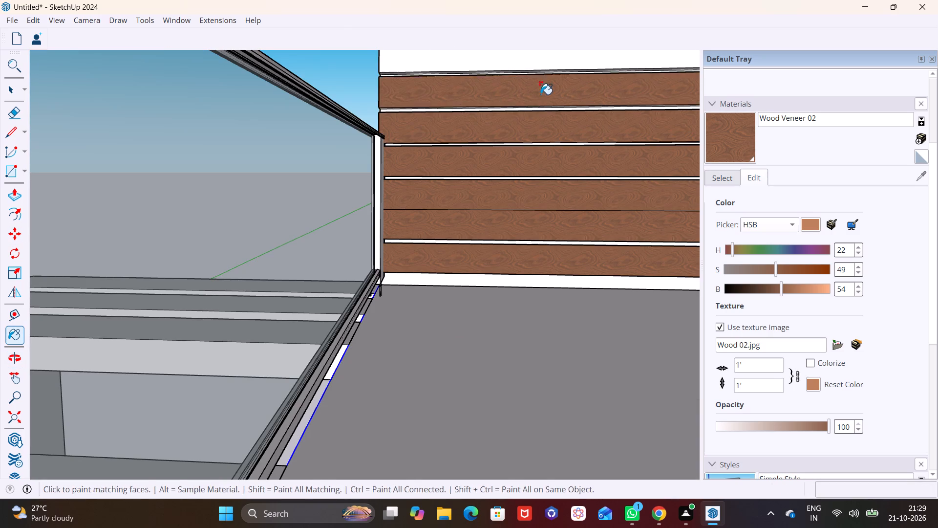
Paint the front faces of the six upper boards, up to the slab, with Wood Veneer 02.
{"action": "middle_click_drag", "start_coordinate": [541, 94], "coordinate": [446, 314], "text": "shift"}
{"action": "left_click", "coordinate": [446, 280]}
{"action": "left_click", "coordinate": [458, 236]}
{"action": "left_click", "coordinate": [471, 198]}
{"action": "left_click", "coordinate": [480, 171]}
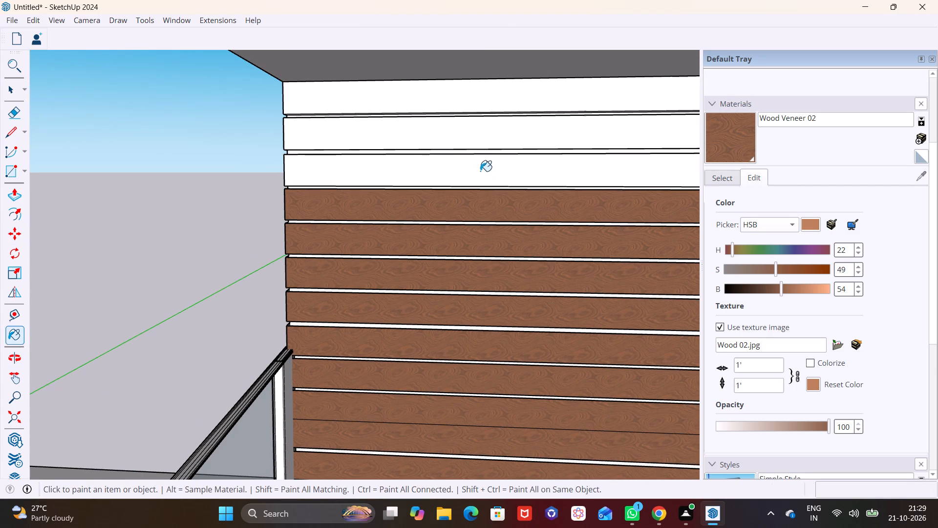
{"action": "left_click", "coordinate": [486, 131]}
{"action": "left_click", "coordinate": [494, 104]}
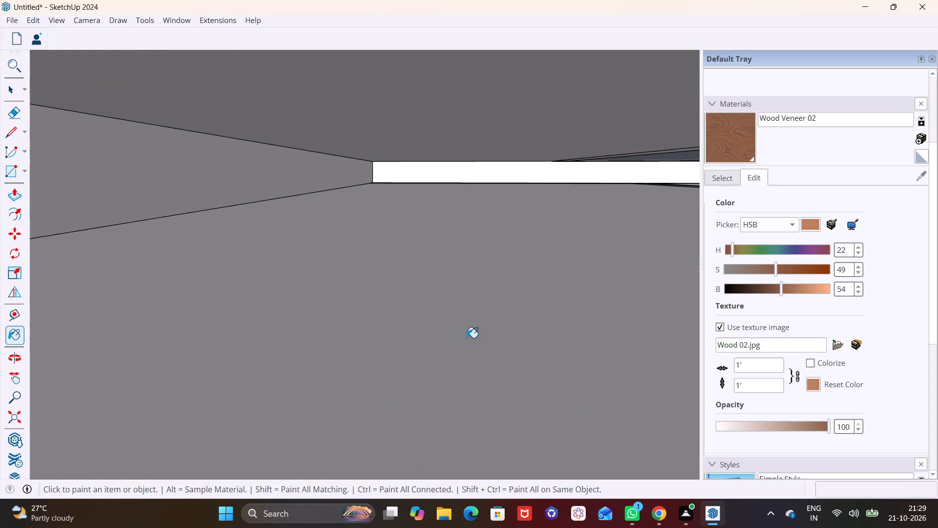
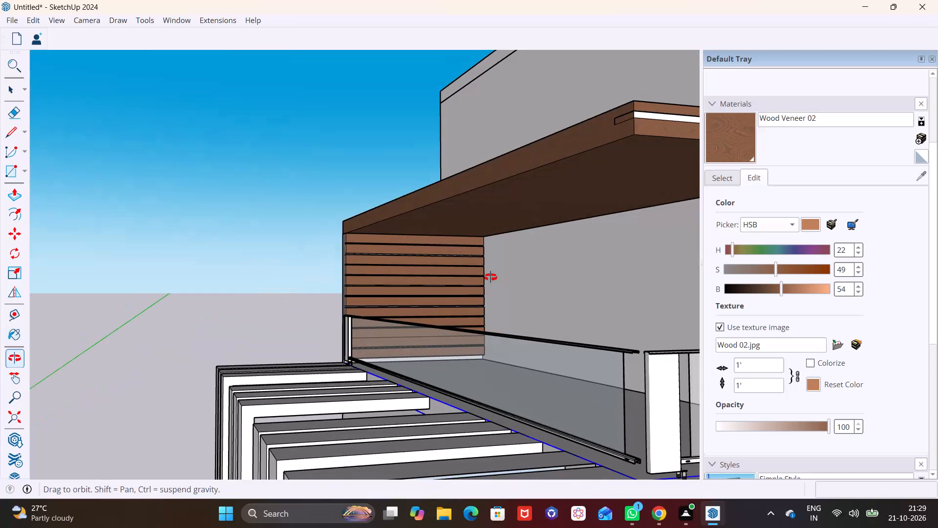
Undo the wood veneer paint on the roof slab over the upper terrace.
{"action": "key", "text": "ctrl+z"}
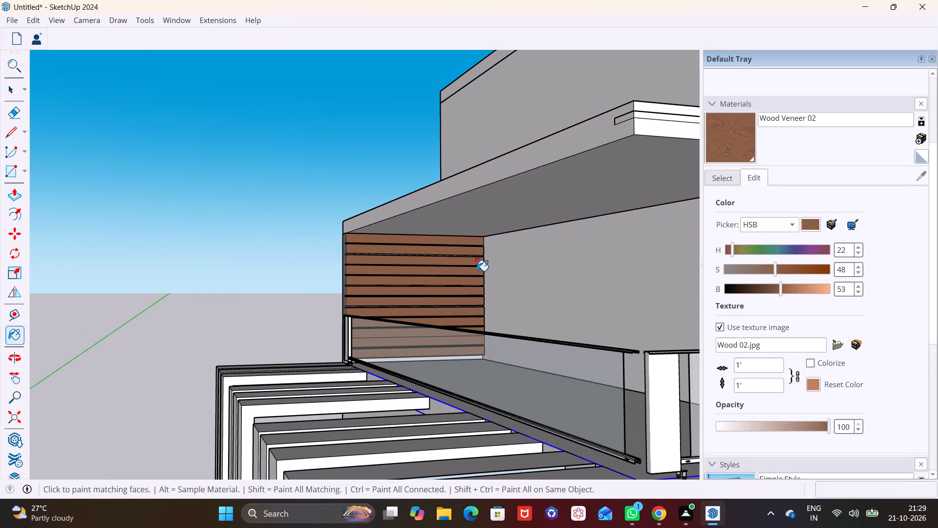
Draw a rectangle about 1' 3" square on the upper terrace floor, beside the side railing near the front corner.
{"action": "middle_click_drag", "start_coordinate": [449, 249], "coordinate": [383, 192], "text": "shift"}
{"action": "middle_click_drag", "start_coordinate": [405, 284], "coordinate": [381, 356]}
{"action": "scroll", "coordinate": [403, 333], "scroll_direction": "down", "scroll_amount": 12}
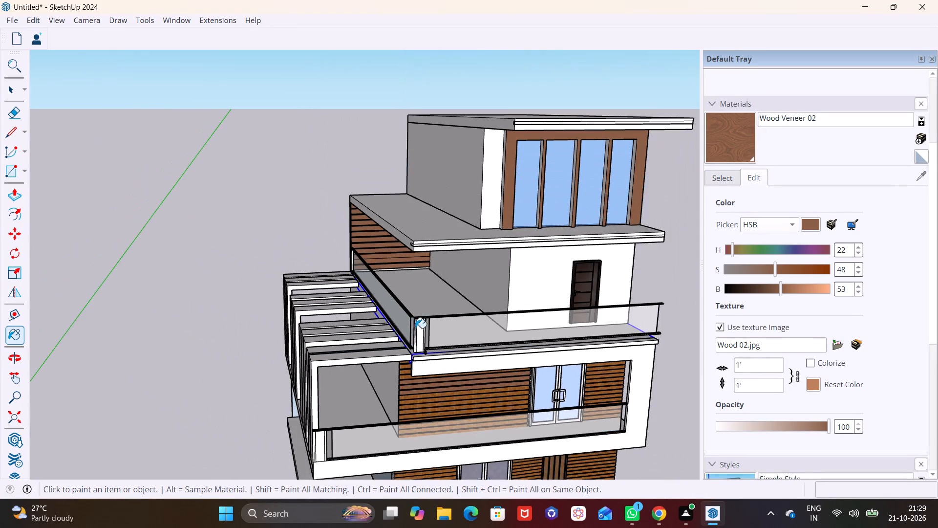
{"action": "scroll", "coordinate": [422, 324], "scroll_direction": "down", "scroll_amount": 2}
{"action": "middle_click_drag", "start_coordinate": [349, 262], "coordinate": [332, 235]}
{"action": "middle_click_drag", "start_coordinate": [501, 345], "coordinate": [453, 318]}
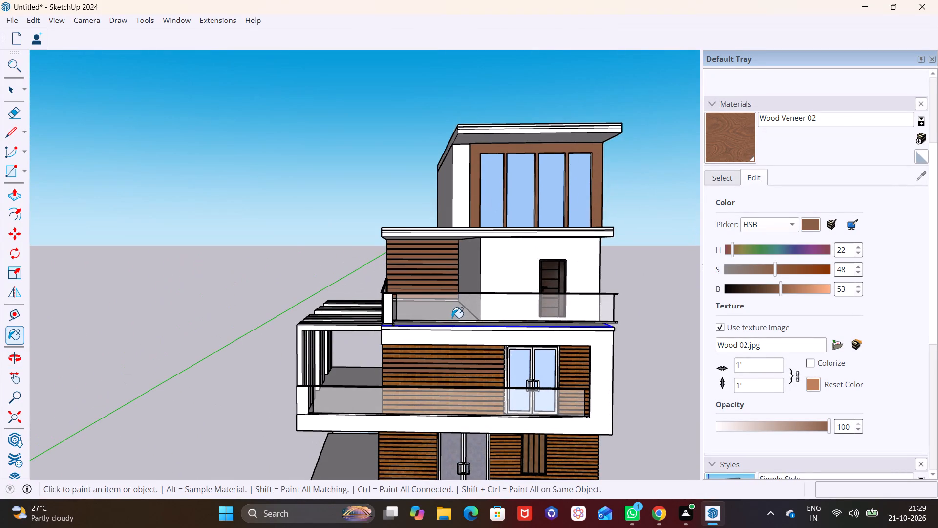
{"action": "scroll", "coordinate": [406, 301], "scroll_direction": "up", "scroll_amount": 4}
{"action": "middle_click_drag", "start_coordinate": [413, 301], "coordinate": [410, 399]}
{"action": "scroll", "coordinate": [410, 399], "scroll_direction": "down", "scroll_amount": 1}
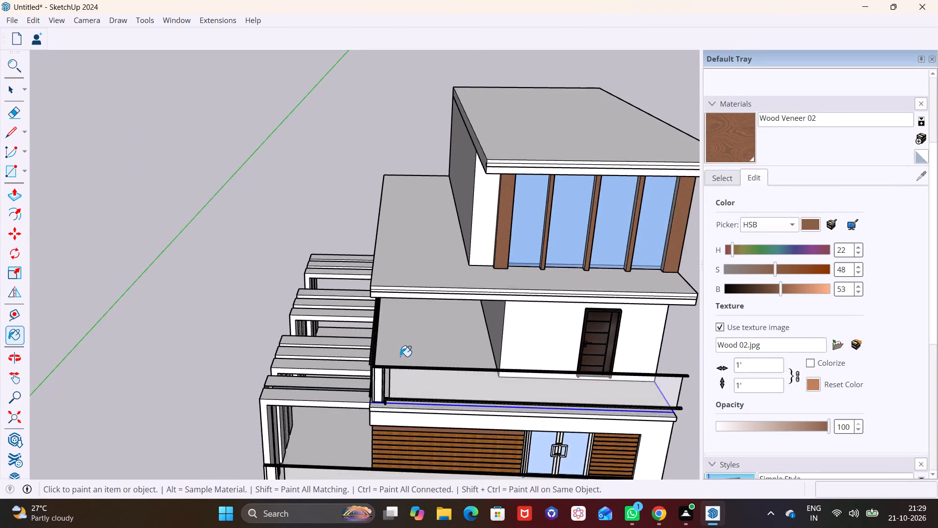
{"action": "scroll", "coordinate": [400, 355], "scroll_direction": "up", "scroll_amount": 8}
{"action": "middle_click_drag", "start_coordinate": [397, 358], "coordinate": [389, 337]}
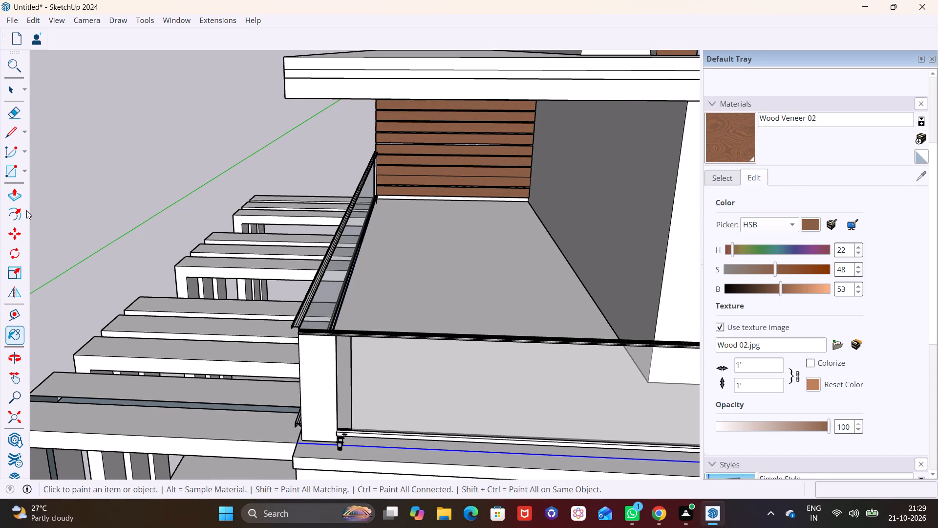
{"action": "left_click", "coordinate": [25, 176]}
{"action": "left_click", "coordinate": [28, 188]}
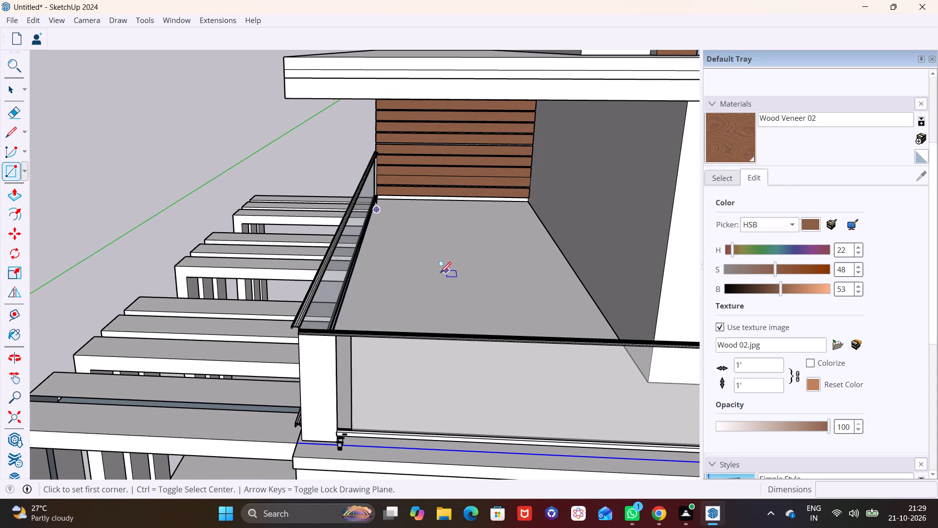
{"action": "scroll", "coordinate": [382, 315], "scroll_direction": "up", "scroll_amount": 4}
{"action": "middle_click_drag", "start_coordinate": [419, 321], "coordinate": [329, 380]}
{"action": "middle_click_drag", "start_coordinate": [319, 358], "coordinate": [429, 276]}
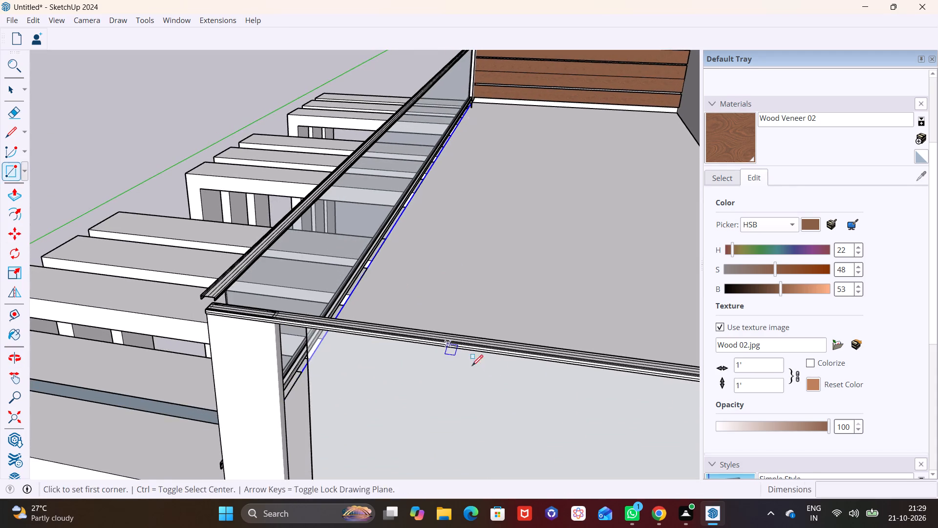
{"action": "middle_click_drag", "start_coordinate": [494, 373], "coordinate": [440, 409]}
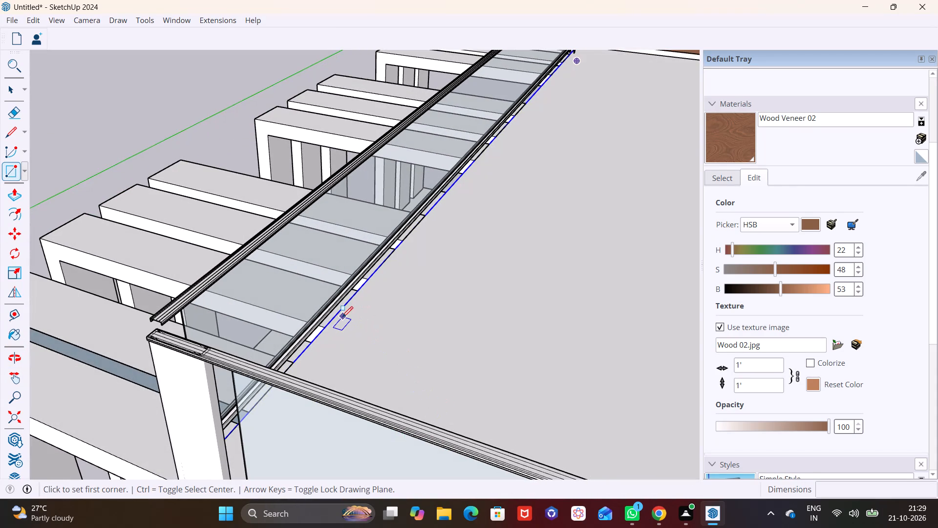
{"action": "left_click", "coordinate": [351, 322]}
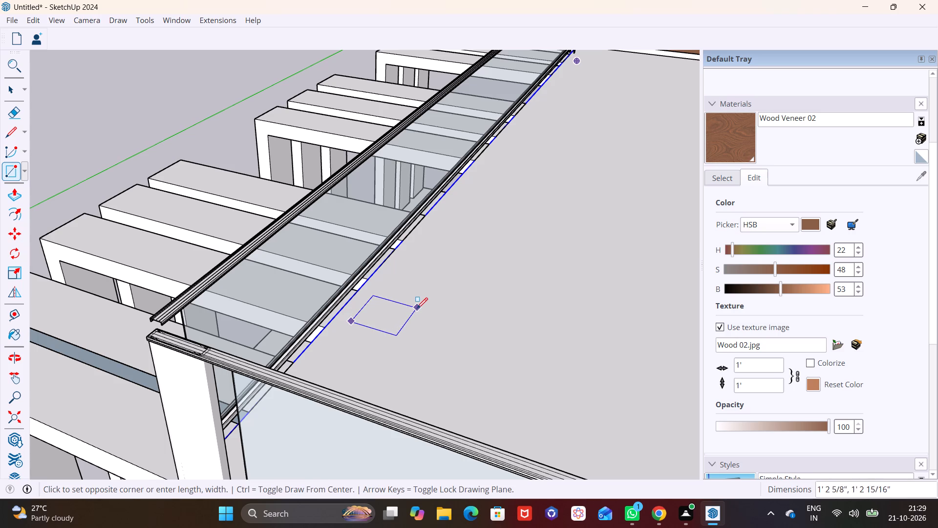
{"action": "left_click", "coordinate": [424, 303]}
Make the small terrace-floor rectangle, with its face and edges, into a group.
{"action": "key", "text": "space"}
{"action": "double_click", "coordinate": [393, 310]}
{"action": "right_click", "coordinate": [393, 310]}
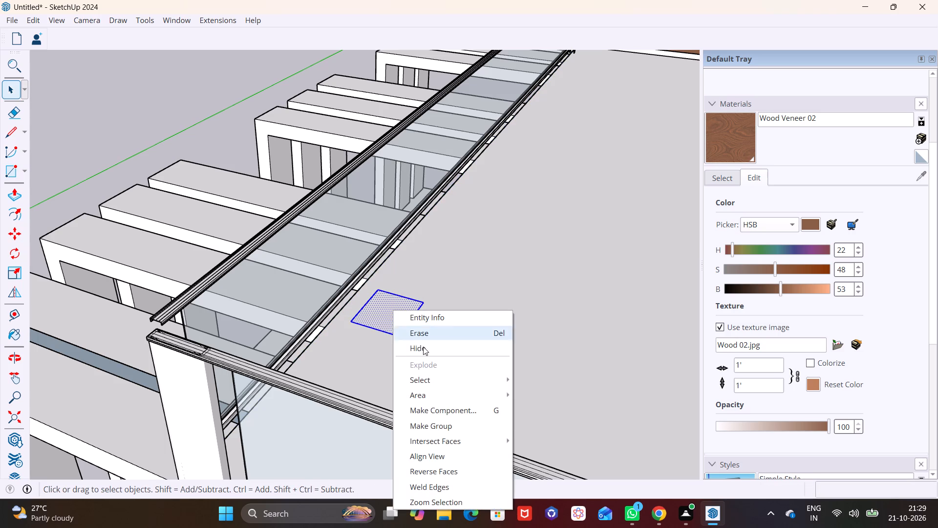
{"action": "left_click", "coordinate": [444, 424]}
Inside the group, extrude the square face into a column reaching the roof slab above, and leave the group.
{"action": "triple_click", "coordinate": [390, 318]}
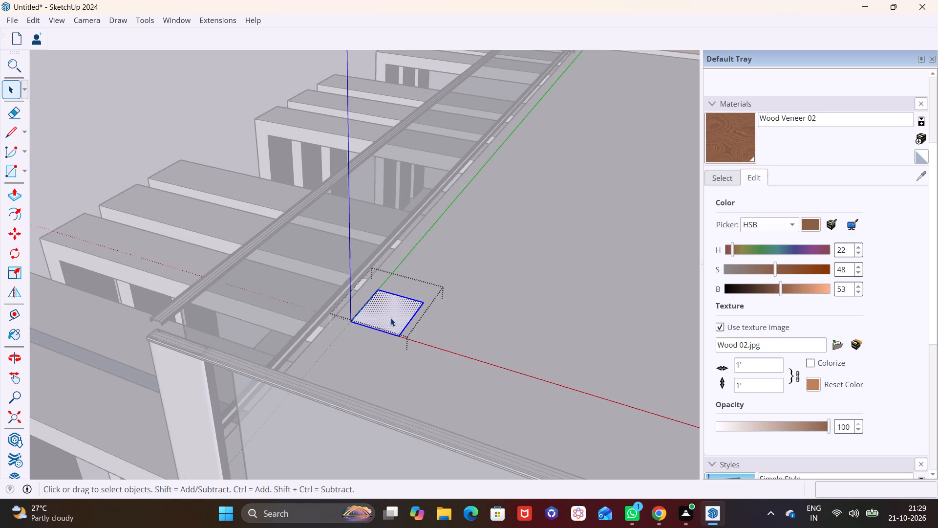
{"action": "left_click", "coordinate": [12, 195]}
{"action": "left_click", "coordinate": [384, 308]}
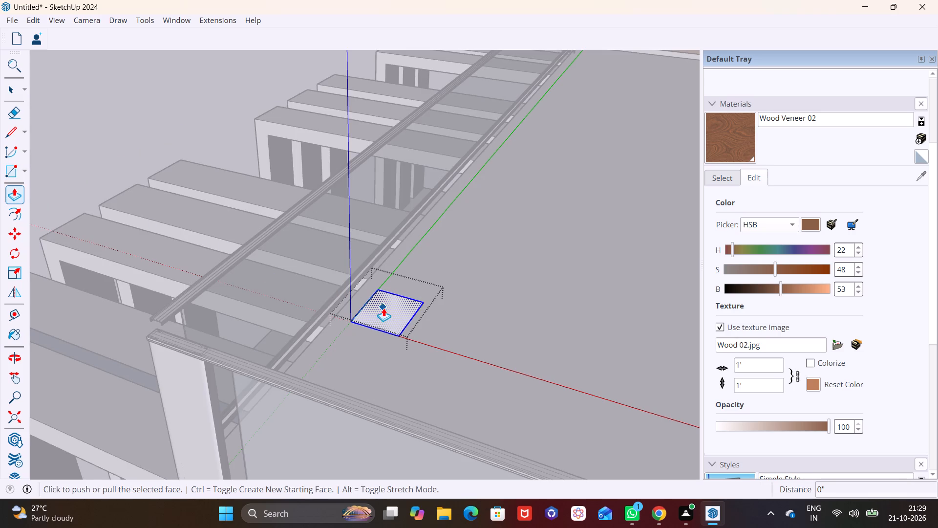
{"action": "left_click", "coordinate": [394, 326]}
{"action": "left_click_drag", "start_coordinate": [388, 309], "coordinate": [387, 302]}
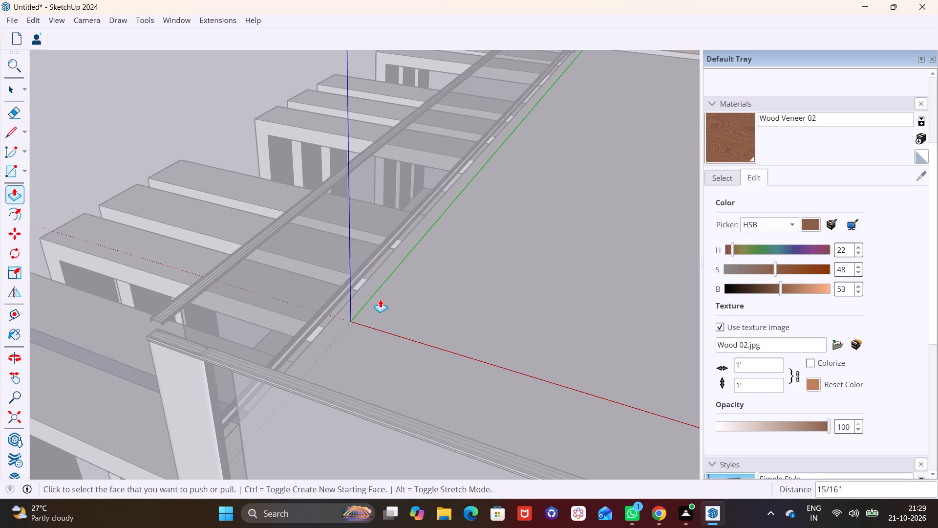
{"action": "key", "text": "ctrl+z"}
{"action": "left_click", "coordinate": [385, 309]}
{"action": "left_click_drag", "start_coordinate": [392, 307], "coordinate": [394, 302]}
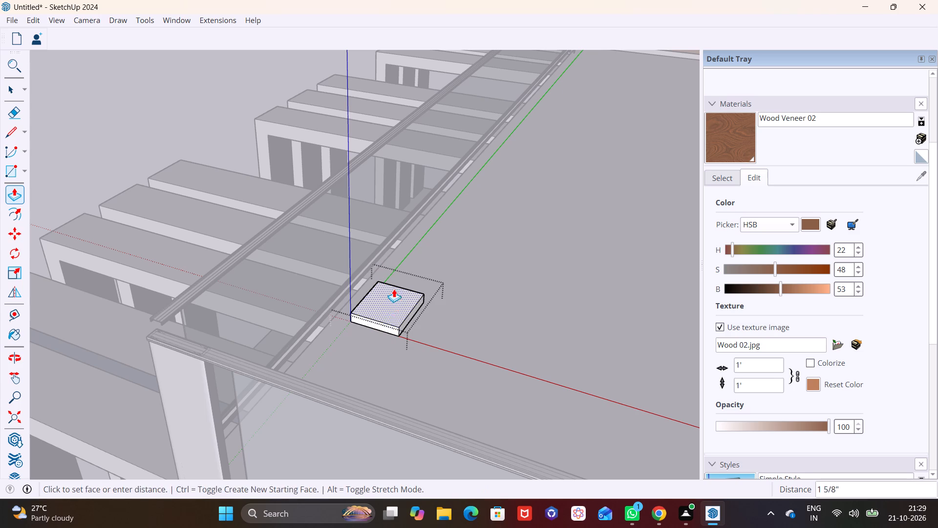
{"action": "left_click", "coordinate": [387, 306]}
{"action": "scroll", "coordinate": [419, 225], "scroll_direction": "down", "scroll_amount": 5}
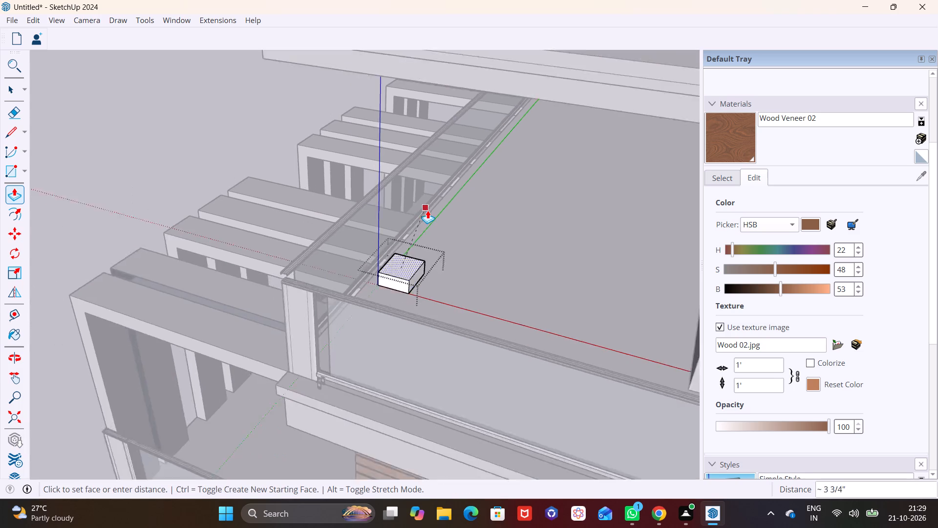
{"action": "scroll", "coordinate": [427, 210], "scroll_direction": "down", "scroll_amount": 1}
{"action": "left_click", "coordinate": [395, 95]}
{"action": "middle_click_drag", "start_coordinate": [379, 184], "coordinate": [639, 189]}
{"action": "key", "text": "v"}
{"action": "key", "text": "space"}
{"action": "left_click", "coordinate": [583, 170]}
Copy the column along the terrace's side railing to a position near the wood-slatted rear wall.
{"action": "middle_click_drag", "start_coordinate": [448, 222], "coordinate": [648, 195]}
{"action": "middle_click_drag", "start_coordinate": [494, 247], "coordinate": [529, 120]}
{"action": "middle_click_drag", "start_coordinate": [522, 168], "coordinate": [501, 314], "text": "shift"}
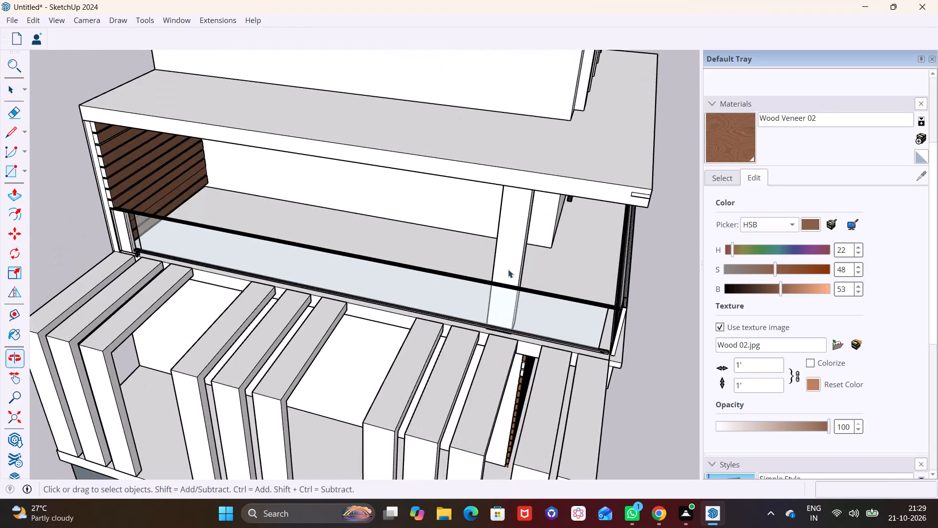
{"action": "middle_click_drag", "start_coordinate": [508, 268], "coordinate": [520, 220]}
{"action": "left_click", "coordinate": [521, 214]}
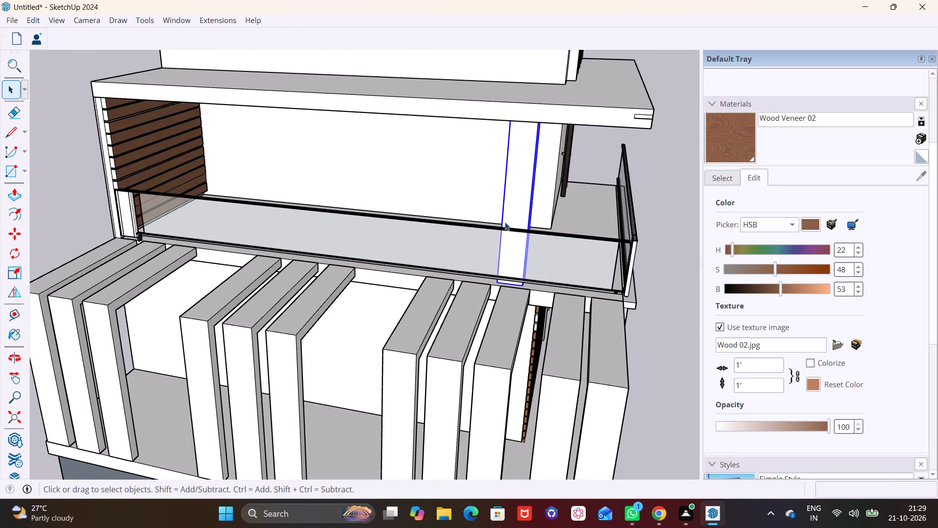
{"action": "key", "text": "m"}
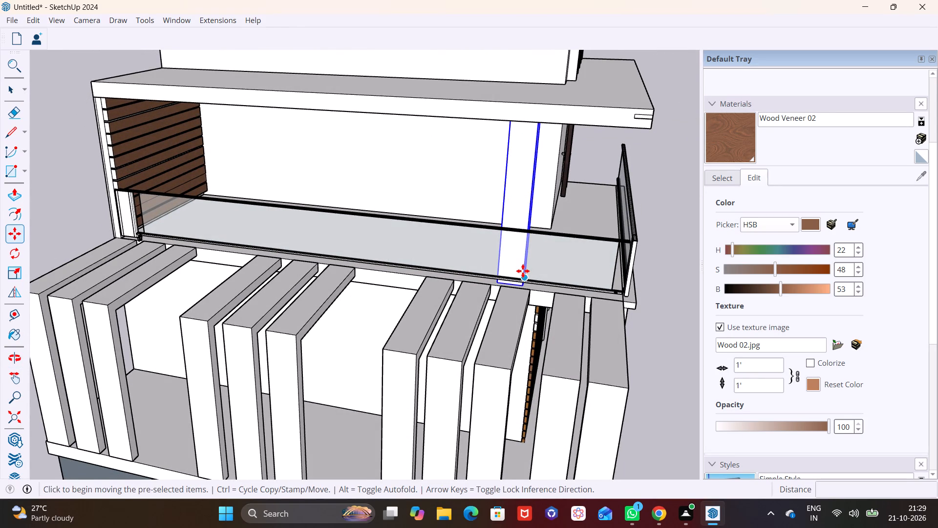
{"action": "left_click", "coordinate": [523, 271]}
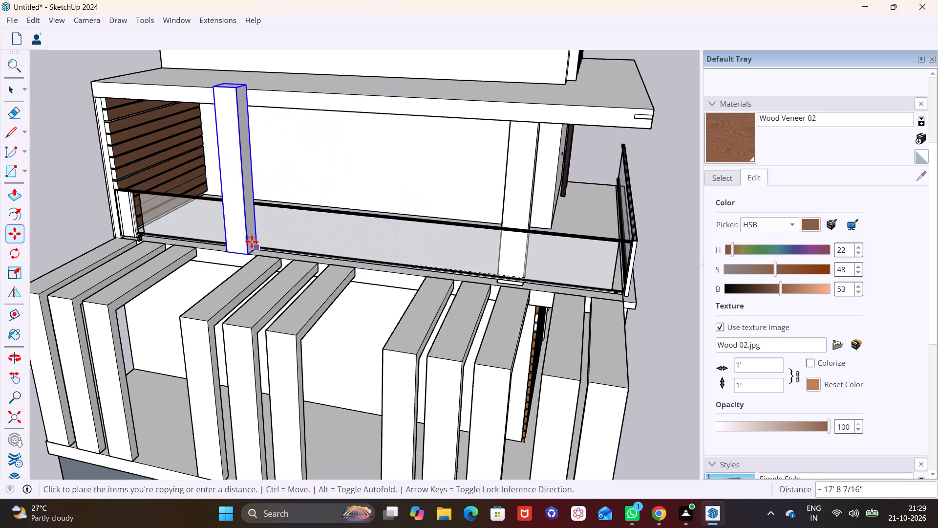
{"action": "left_click", "coordinate": [231, 238]}
{"action": "key", "text": "space"}
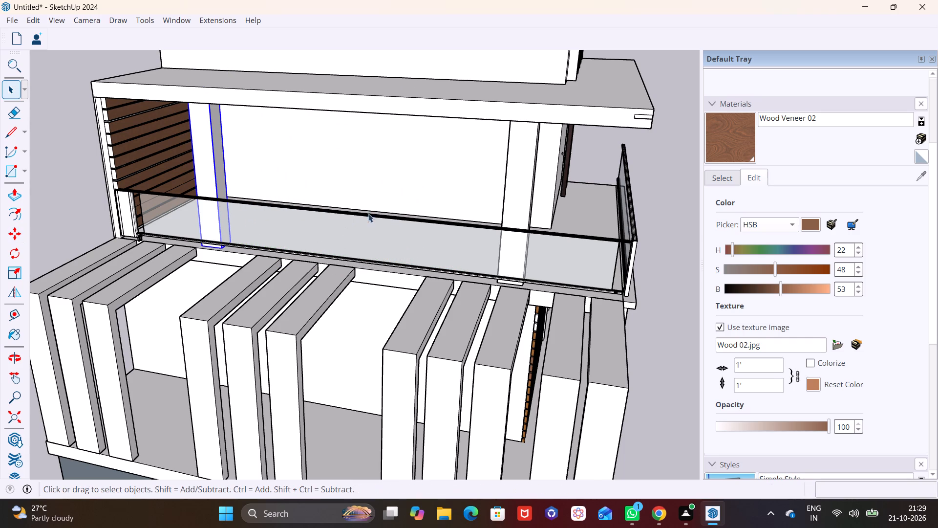
{"action": "left_click", "coordinate": [387, 199]}
Examine the terrace columns and the whole front facade from several angles and distances.
{"action": "middle_click_drag", "start_coordinate": [558, 233], "coordinate": [199, 212]}
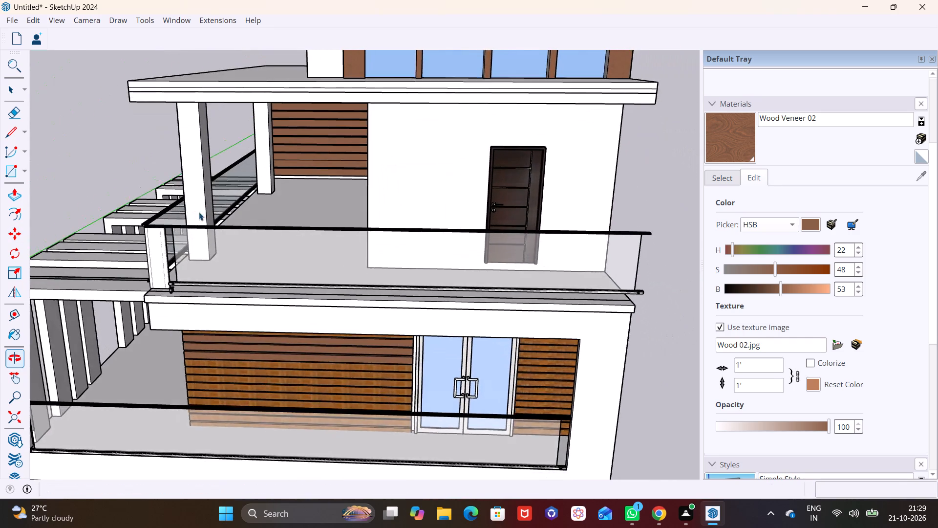
{"action": "scroll", "coordinate": [277, 213], "scroll_direction": "down", "scroll_amount": 3}
{"action": "middle_click_drag", "start_coordinate": [323, 229], "coordinate": [302, 233]}
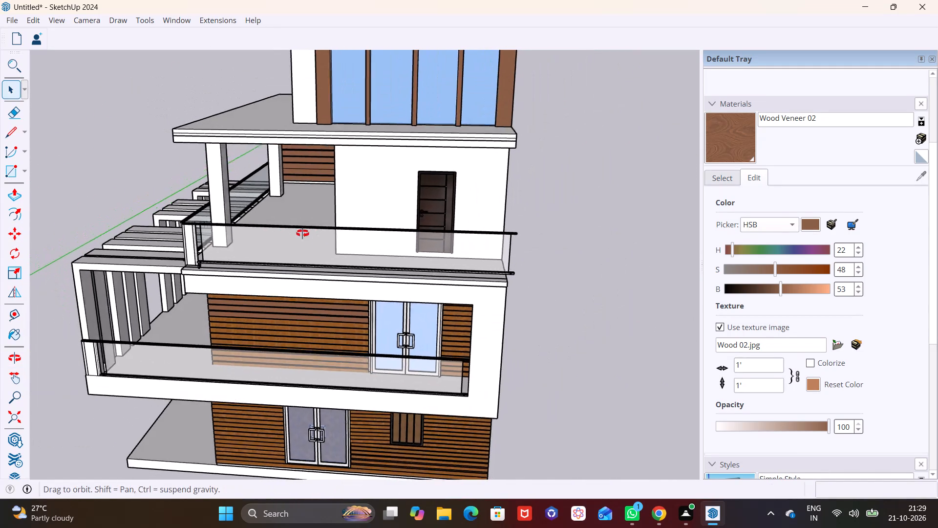
{"action": "middle_click_drag", "start_coordinate": [302, 233], "coordinate": [351, 197]}
{"action": "scroll", "coordinate": [406, 206], "scroll_direction": "down", "scroll_amount": 1}
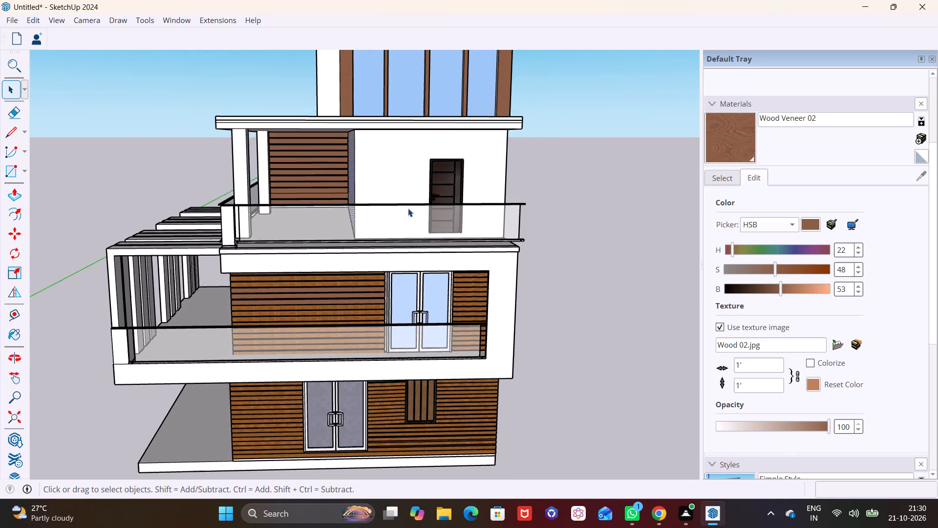
{"action": "scroll", "coordinate": [408, 208], "scroll_direction": "down", "scroll_amount": 1}
{"action": "scroll", "coordinate": [445, 284], "scroll_direction": "down", "scroll_amount": 4}
{"action": "middle_click_drag", "start_coordinate": [446, 288], "coordinate": [425, 247]}
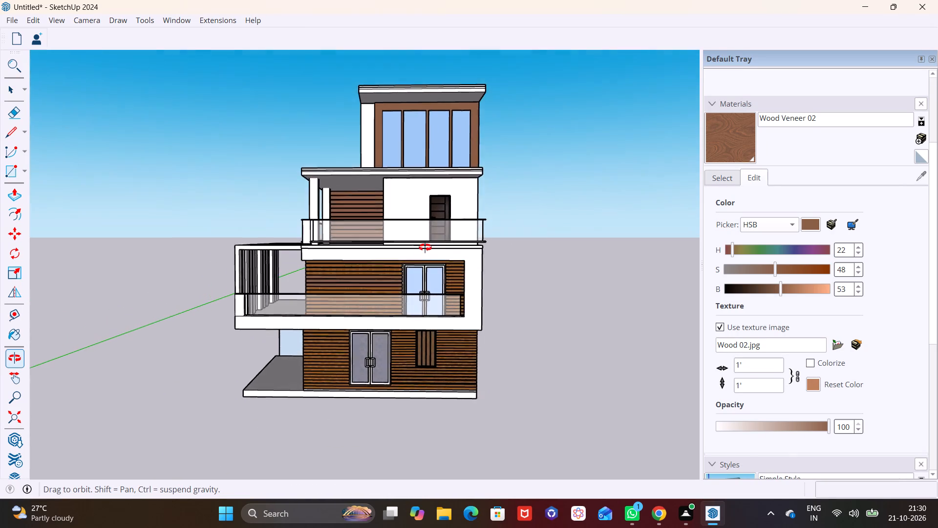
{"action": "middle_click_drag", "start_coordinate": [425, 247], "coordinate": [428, 246]}
{"action": "scroll", "coordinate": [428, 246], "scroll_direction": "down", "scroll_amount": 1}
{"action": "middle_click_drag", "start_coordinate": [426, 249], "coordinate": [429, 264], "text": "shift"}
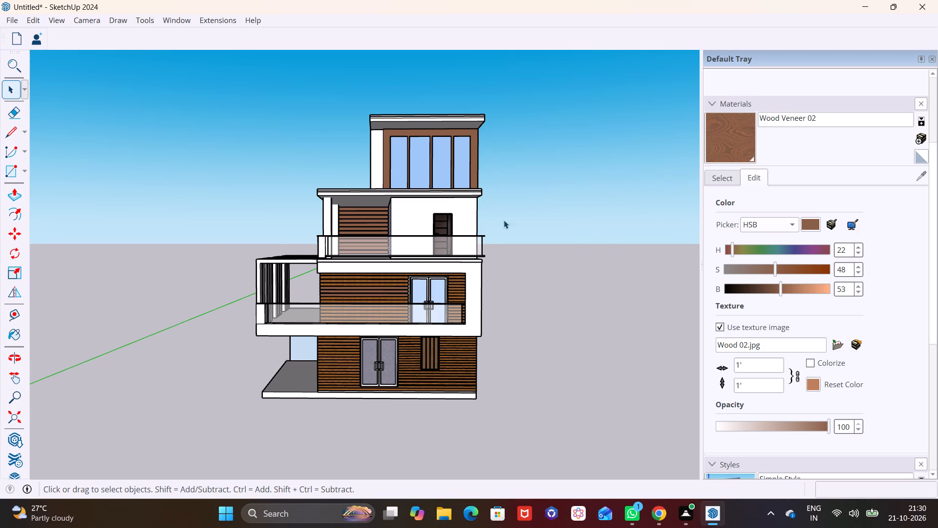
{"action": "scroll", "coordinate": [490, 220], "scroll_direction": "up", "scroll_amount": 4}
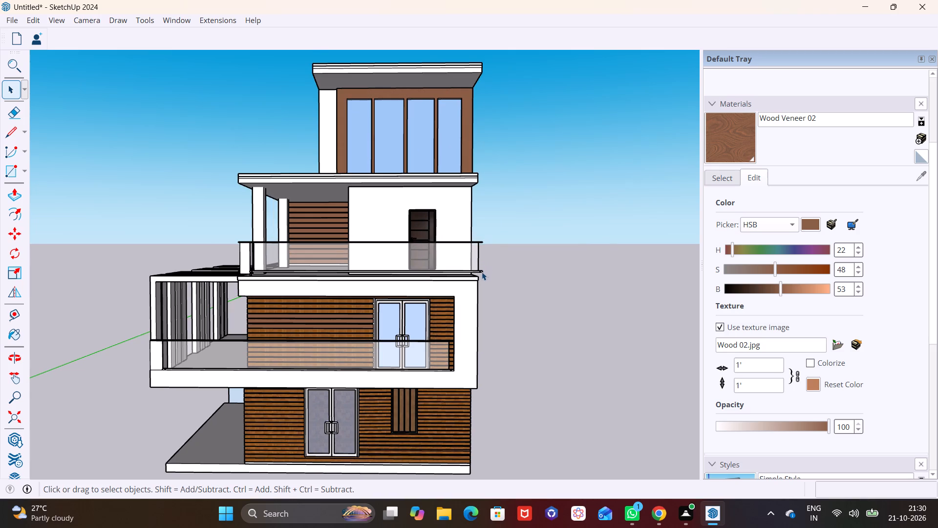
{"action": "middle_click_drag", "start_coordinate": [457, 304], "coordinate": [426, 292]}
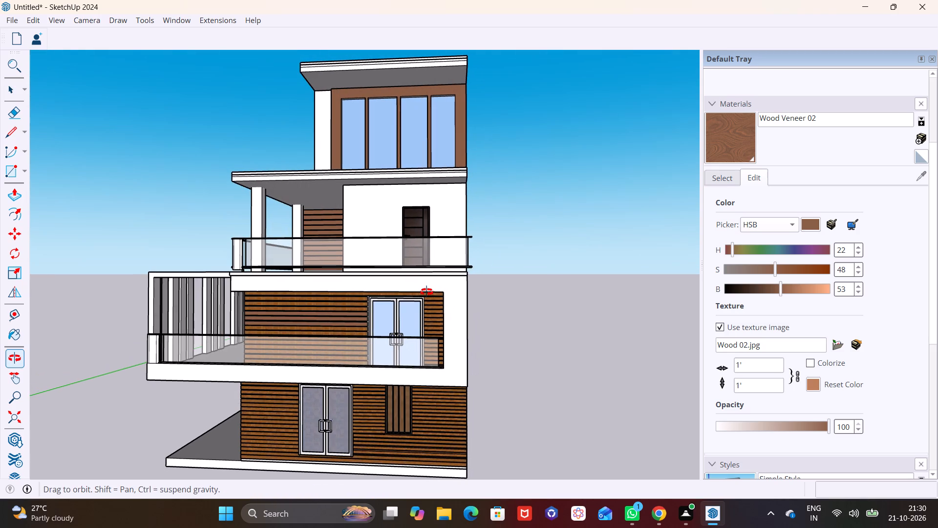
{"action": "middle_click_drag", "start_coordinate": [426, 292], "coordinate": [405, 270]}
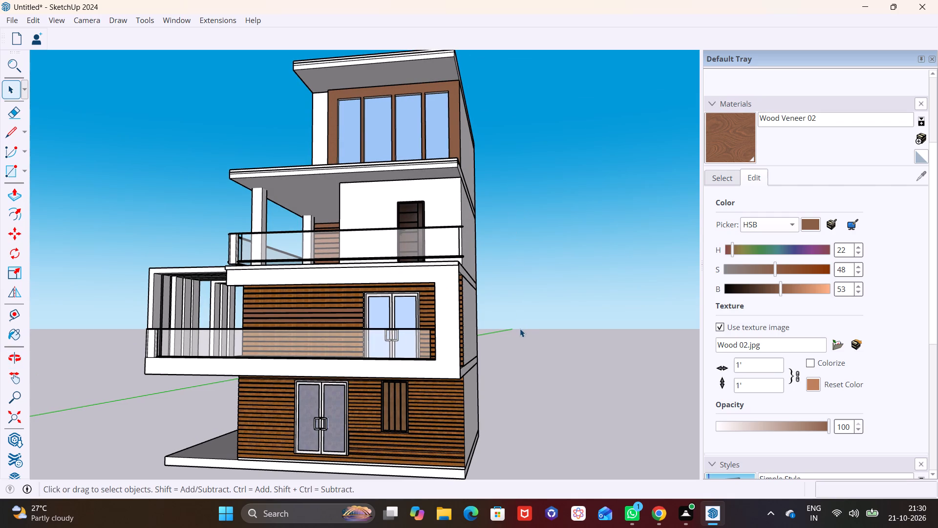
Extrude the plain ground-floor side wall, next to the wood-slatted front, outward by about 4' 8".
{"action": "scroll", "coordinate": [473, 370], "scroll_direction": "up", "scroll_amount": 6}
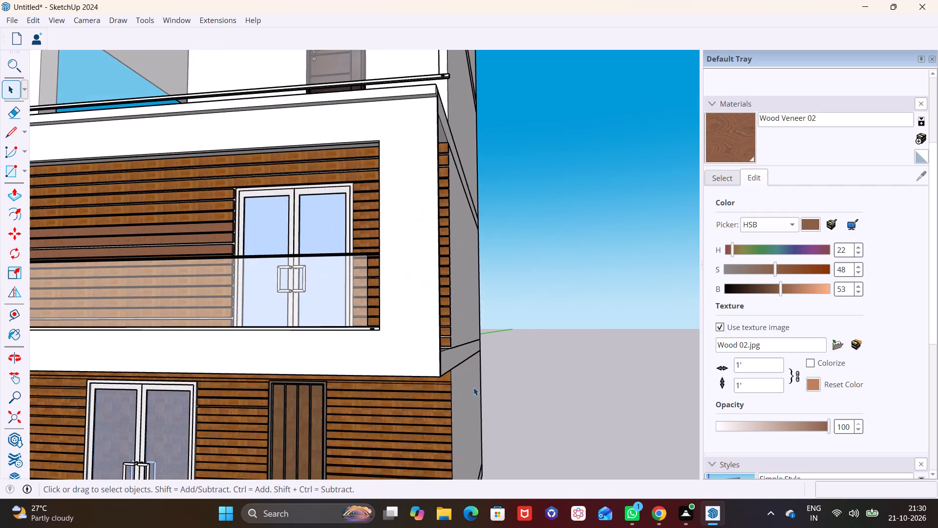
{"action": "middle_click_drag", "start_coordinate": [473, 387], "coordinate": [389, 245]}
{"action": "middle_click_drag", "start_coordinate": [386, 269], "coordinate": [320, 364]}
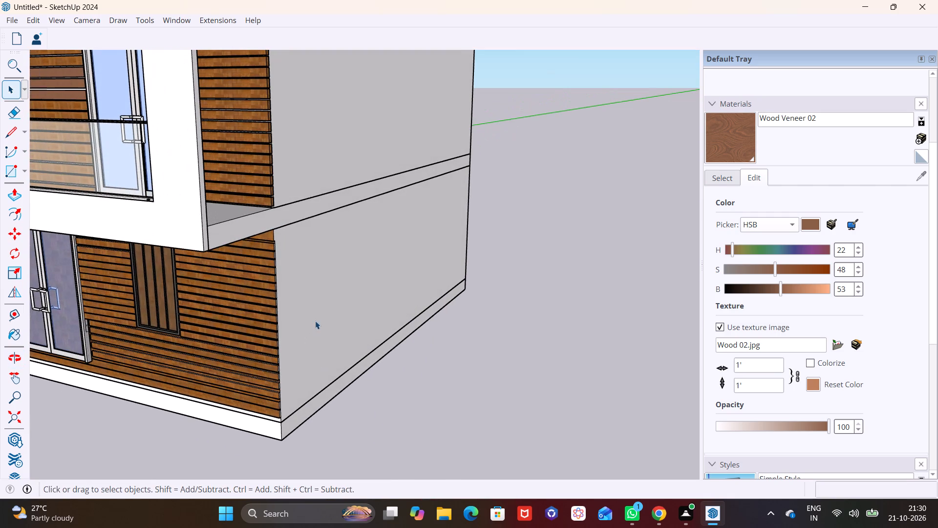
{"action": "left_click", "coordinate": [318, 315]}
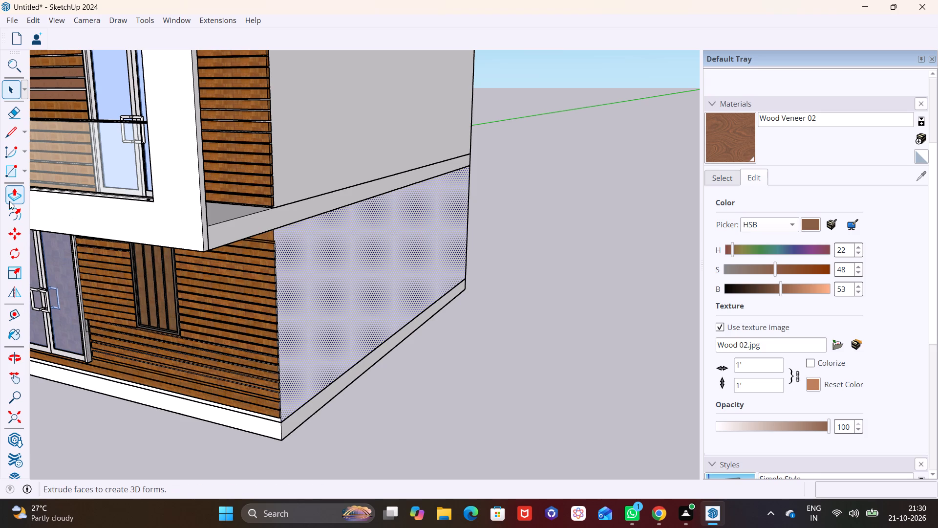
{"action": "left_click", "coordinate": [9, 201]}
{"action": "left_click", "coordinate": [321, 292]}
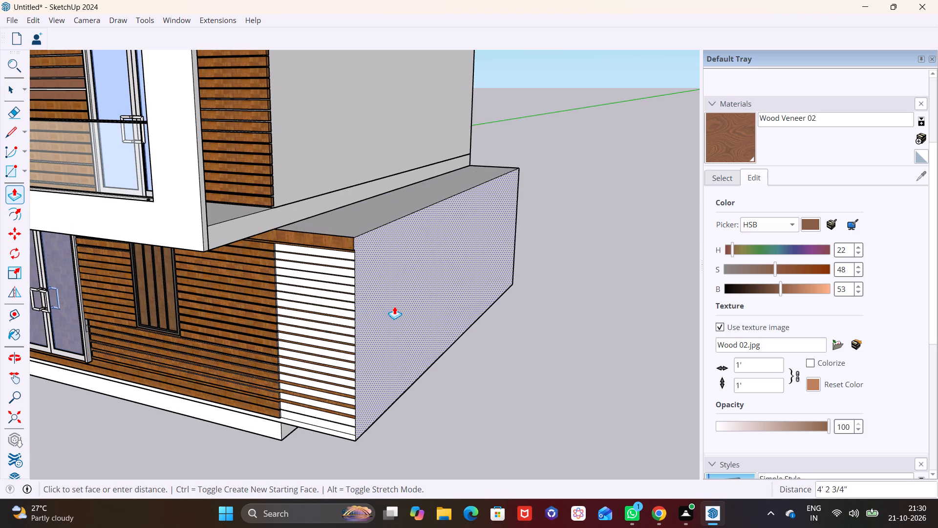
{"action": "left_click", "coordinate": [401, 308]}
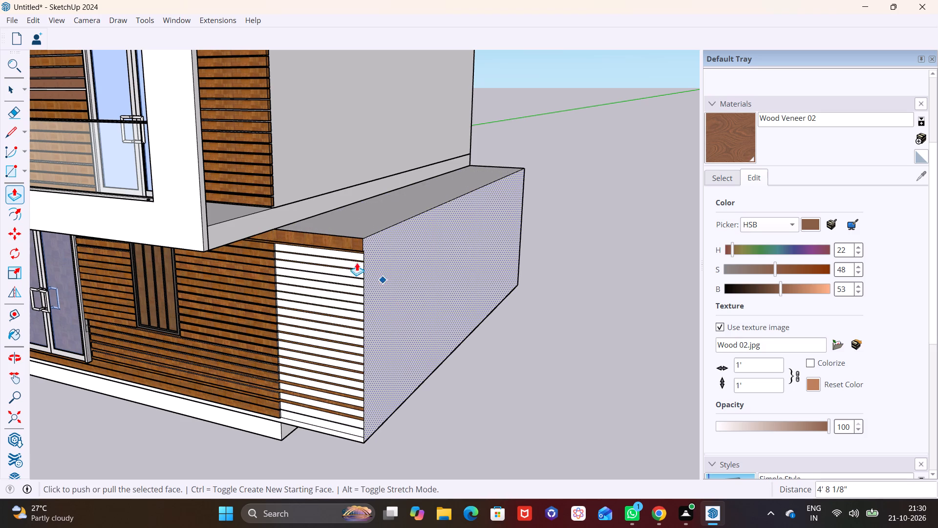
{"action": "key", "text": "space"}
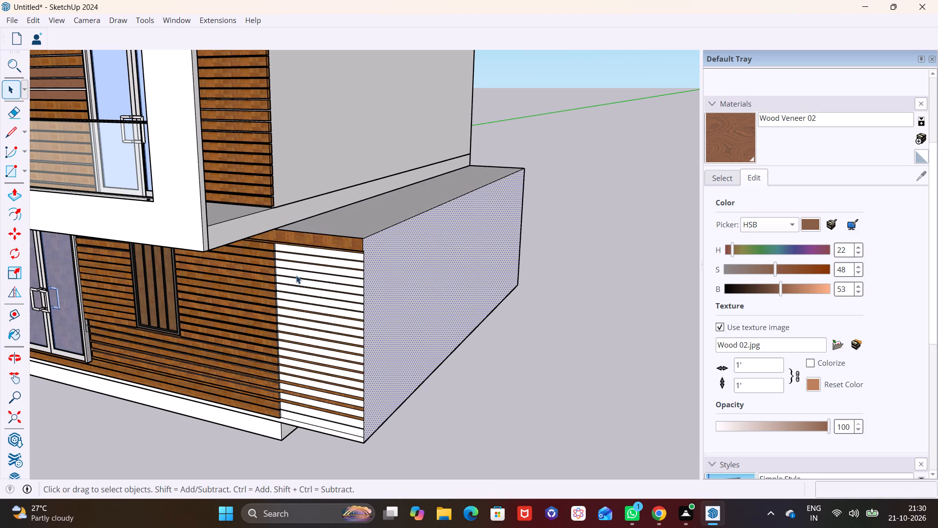
{"action": "middle_click_drag", "start_coordinate": [299, 276], "coordinate": [360, 230]}
{"action": "scroll", "coordinate": [352, 241], "scroll_direction": "up", "scroll_amount": 3}
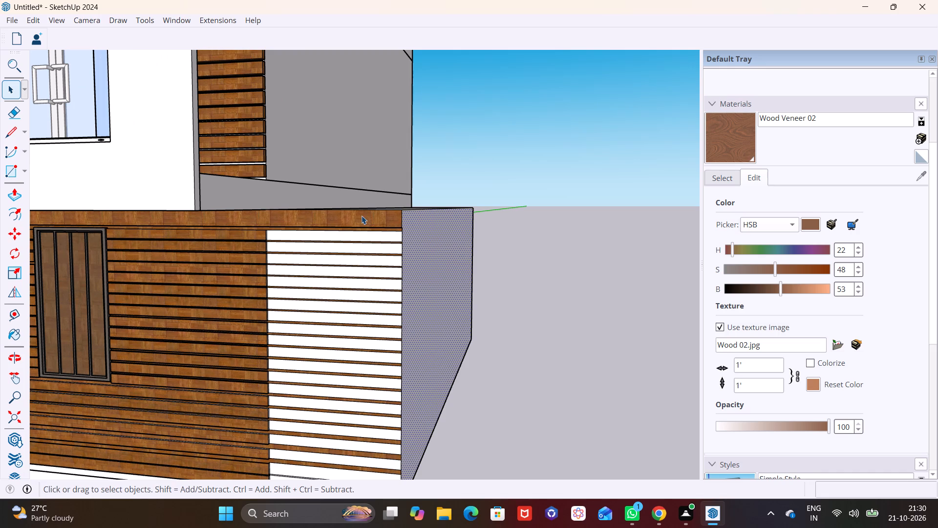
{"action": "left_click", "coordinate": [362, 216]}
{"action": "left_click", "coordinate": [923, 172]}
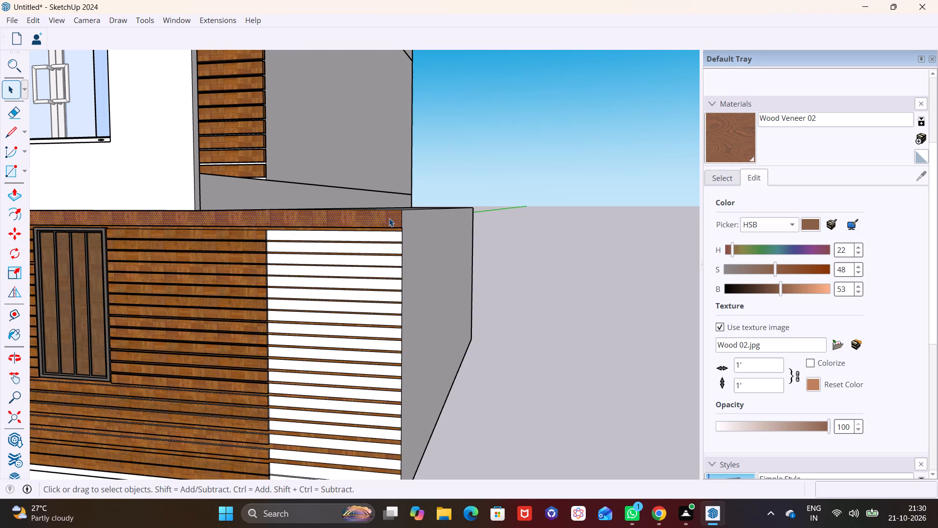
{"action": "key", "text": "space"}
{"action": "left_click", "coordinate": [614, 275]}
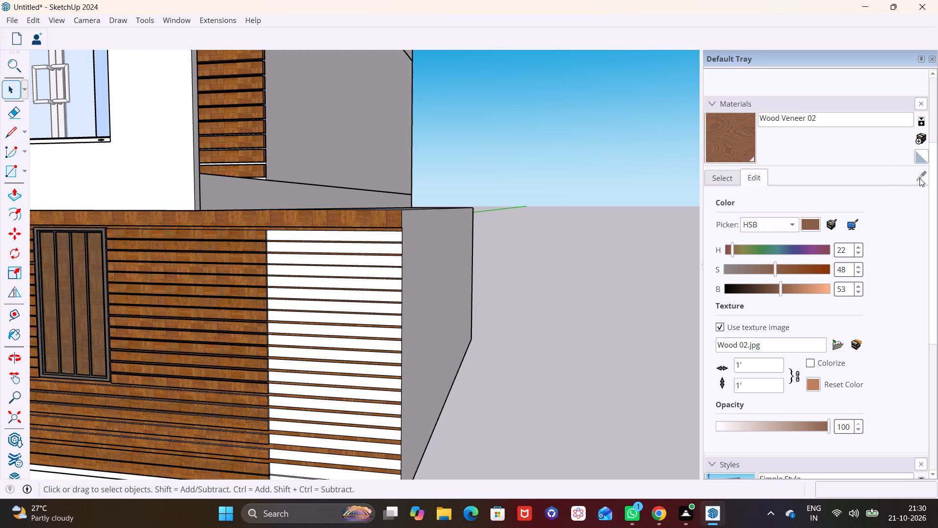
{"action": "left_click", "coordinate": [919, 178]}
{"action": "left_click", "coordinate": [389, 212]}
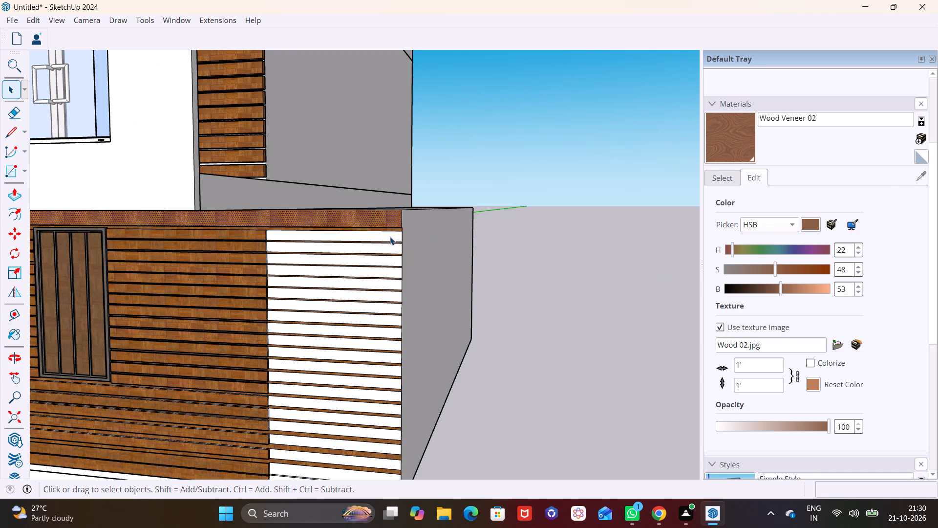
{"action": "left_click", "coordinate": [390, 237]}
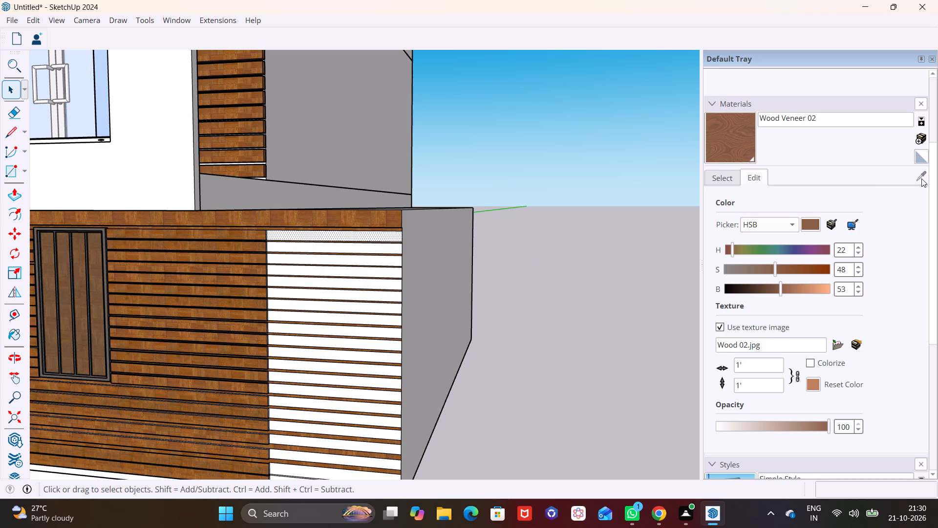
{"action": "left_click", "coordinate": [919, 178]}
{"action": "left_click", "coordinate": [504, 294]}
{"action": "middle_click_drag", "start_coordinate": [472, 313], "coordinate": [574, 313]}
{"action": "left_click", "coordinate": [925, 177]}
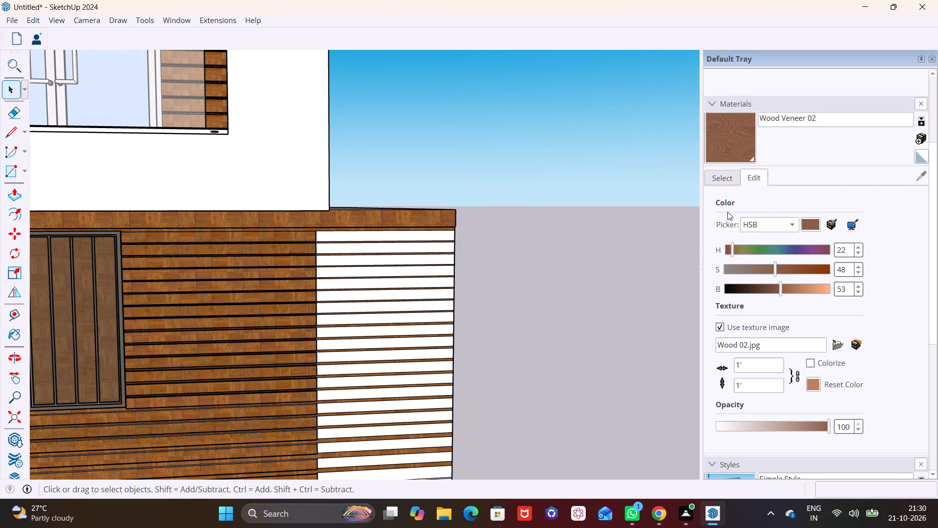
Sample Wood Floor Parquet from the fascia above the extended ground-floor front and paint the upper white slat strips with it.
{"action": "left_click", "coordinate": [723, 183]}
{"action": "left_click", "coordinate": [919, 177]}
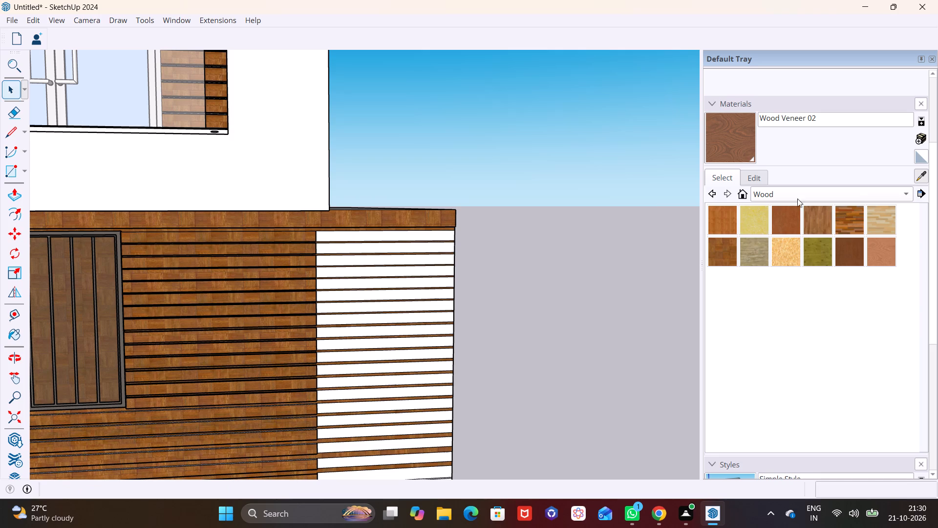
{"action": "left_click", "coordinate": [445, 220]}
{"action": "left_click", "coordinate": [439, 234]}
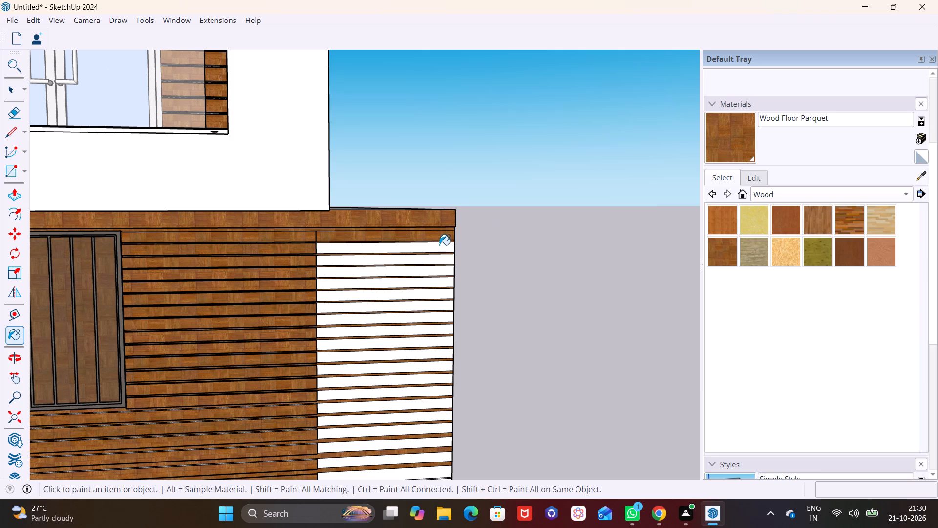
{"action": "left_click", "coordinate": [439, 245]}
{"action": "left_click", "coordinate": [436, 256]}
{"action": "left_click", "coordinate": [430, 271]}
{"action": "left_click", "coordinate": [421, 287]}
{"action": "left_click", "coordinate": [422, 303]}
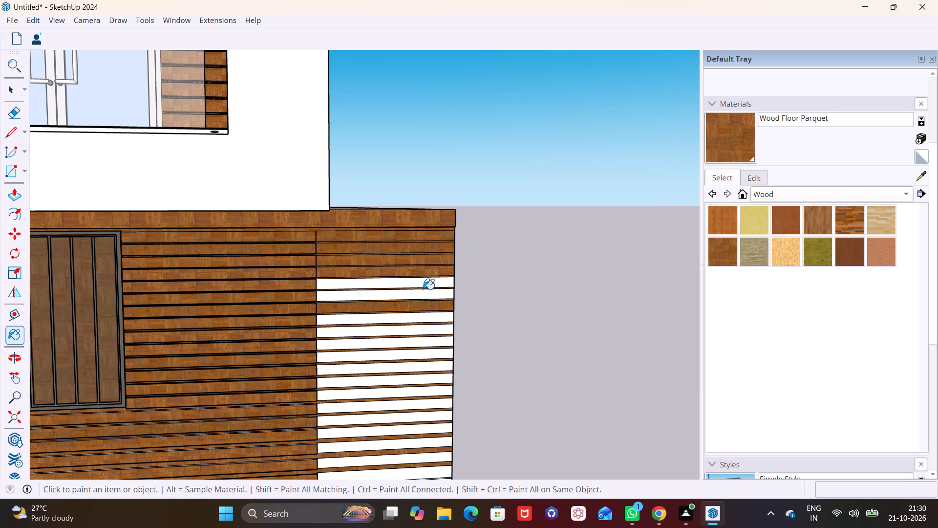
{"action": "left_click", "coordinate": [425, 286]}
{"action": "left_click", "coordinate": [426, 292]}
{"action": "left_click", "coordinate": [428, 314]}
{"action": "left_click", "coordinate": [427, 329]}
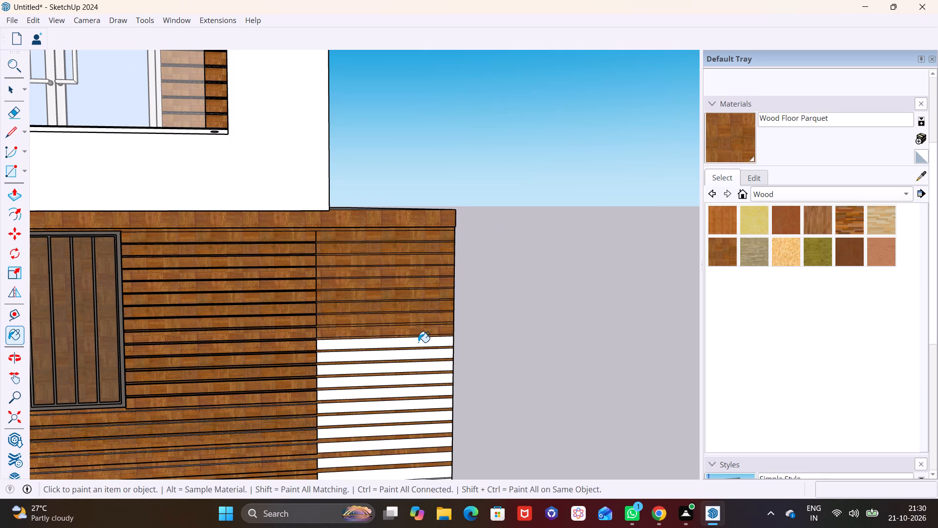
{"action": "left_click", "coordinate": [418, 342]}
{"action": "left_click", "coordinate": [417, 352]}
{"action": "left_click", "coordinate": [418, 364]}
Paint the remaining white slat strips on the lower part of the extended front with Wood Floor Parquet.
{"action": "middle_click_drag", "start_coordinate": [433, 372], "coordinate": [438, 223]}
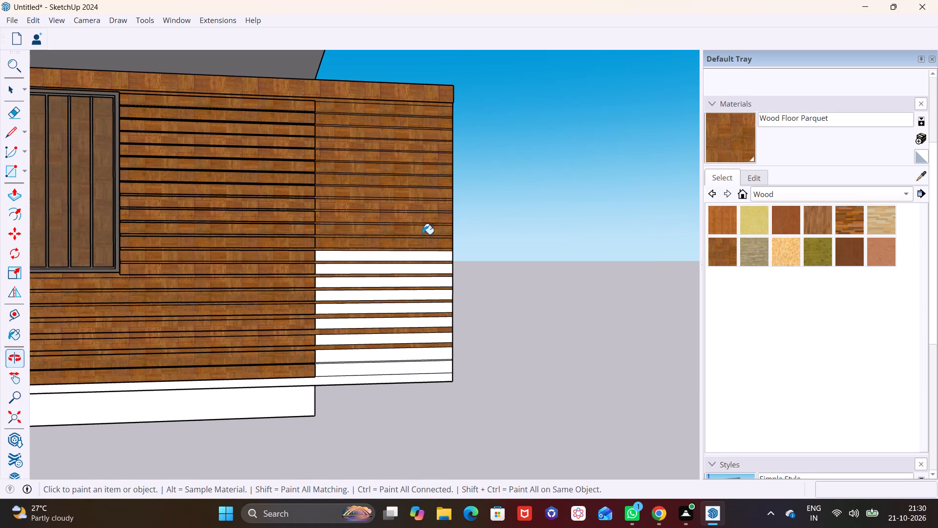
{"action": "left_click", "coordinate": [408, 257]}
{"action": "left_click", "coordinate": [397, 269]}
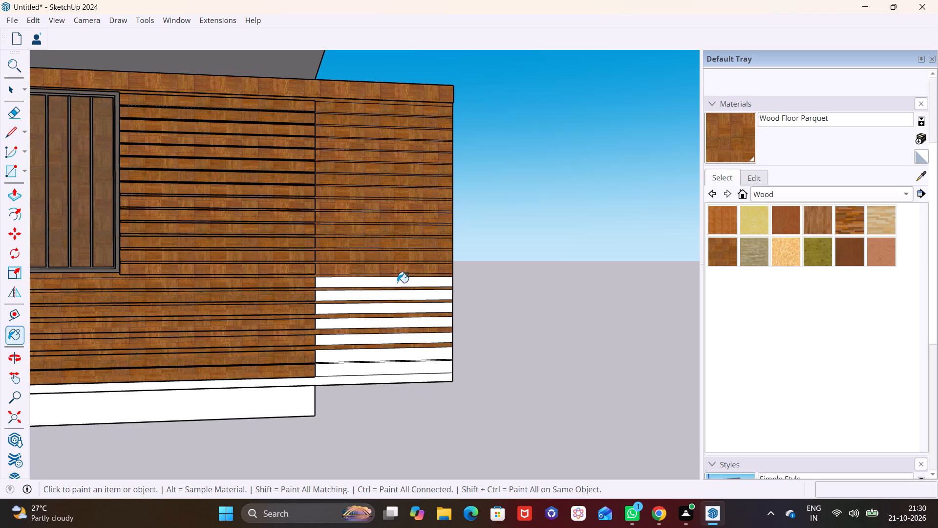
{"action": "left_click", "coordinate": [397, 283]}
{"action": "left_click", "coordinate": [400, 295]}
{"action": "left_click", "coordinate": [397, 306]}
{"action": "left_click", "coordinate": [399, 325]}
{"action": "left_click", "coordinate": [402, 338]}
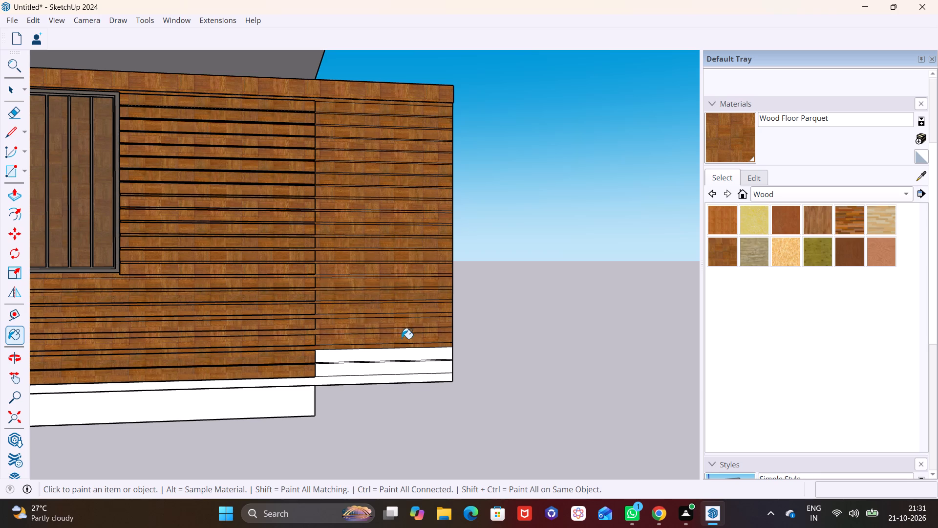
{"action": "left_click", "coordinate": [404, 355]}
{"action": "left_click", "coordinate": [398, 366]}
Inside the base plinth's group, extrude its side face 4' 8 1/8" out to the extended wall's edge, and leave the group.
{"action": "middle_click_drag", "start_coordinate": [426, 358], "coordinate": [405, 344]}
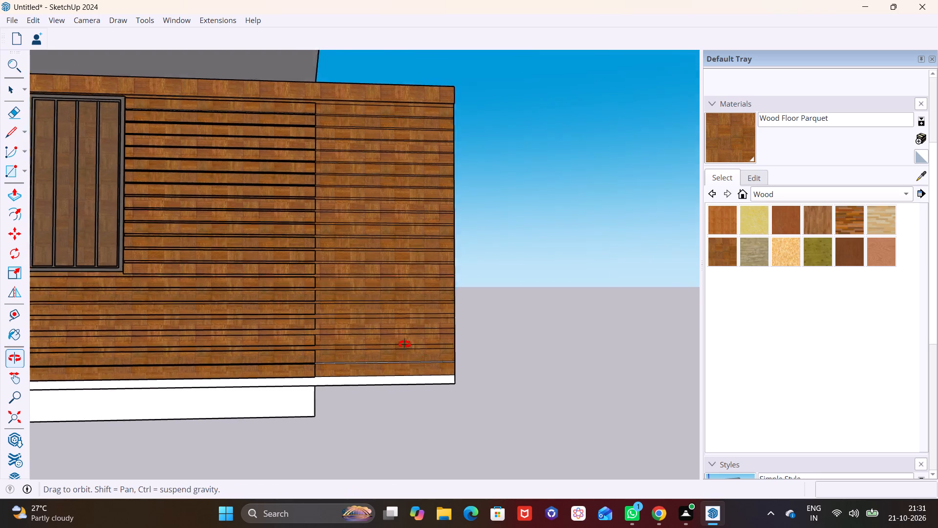
{"action": "middle_click_drag", "start_coordinate": [405, 344], "coordinate": [312, 277]}
{"action": "middle_click_drag", "start_coordinate": [417, 317], "coordinate": [334, 230], "text": "shift"}
{"action": "key", "text": "space"}
{"action": "left_click", "coordinate": [315, 358]}
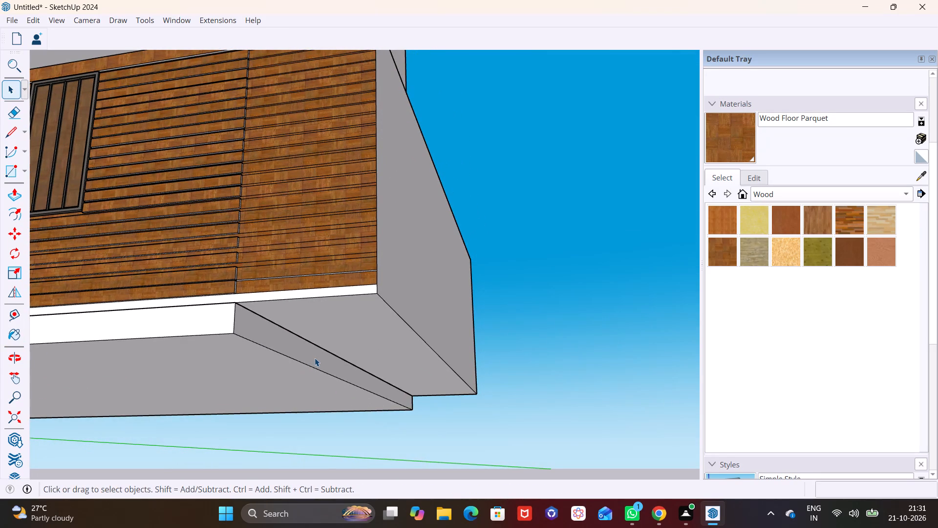
{"action": "triple_click", "coordinate": [315, 358]}
{"action": "left_click", "coordinate": [313, 358]}
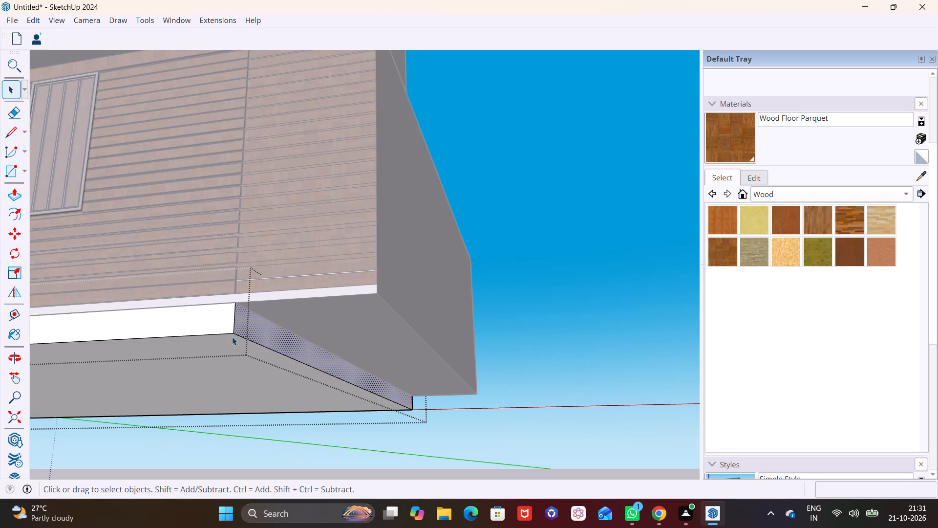
{"action": "left_click", "coordinate": [15, 201]}
{"action": "left_click", "coordinate": [256, 328]}
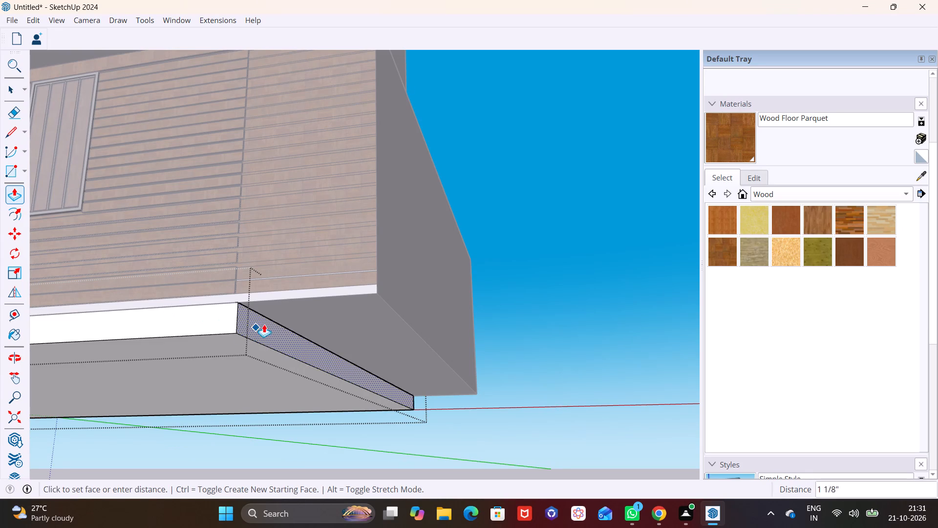
{"action": "left_click", "coordinate": [379, 289]}
{"action": "middle_click_drag", "start_coordinate": [358, 269], "coordinate": [362, 348]}
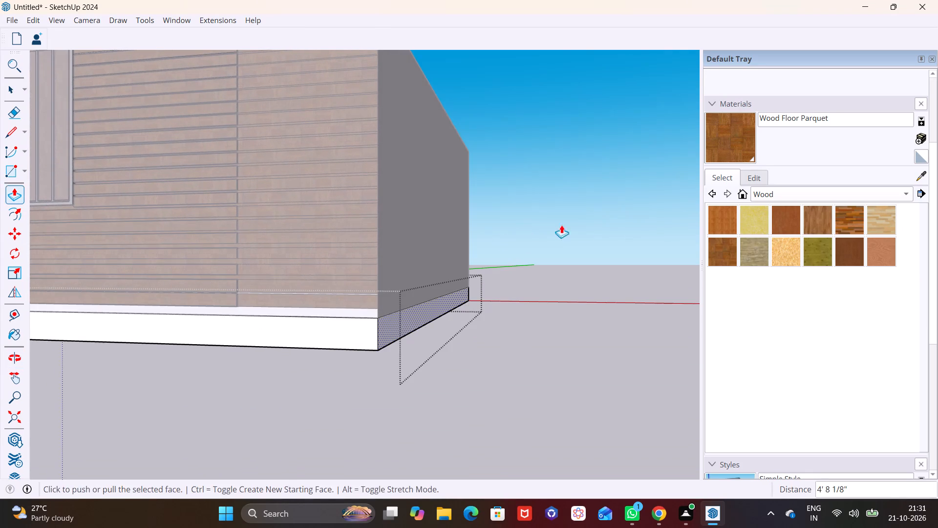
{"action": "key", "text": "space"}
{"action": "left_click", "coordinate": [585, 223]}
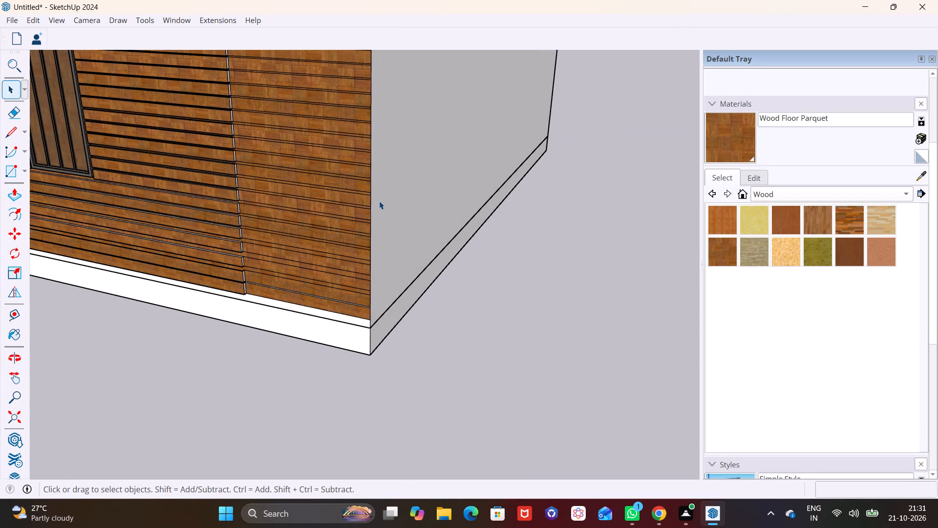
Examine where the upper-floor slab's side face meets the extended wood-clad ground-floor volume.
{"action": "middle_click_drag", "start_coordinate": [379, 201], "coordinate": [383, 396], "text": "shift"}
{"action": "middle_click_drag", "start_coordinate": [388, 274], "coordinate": [515, 231]}
{"action": "middle_click_drag", "start_coordinate": [384, 231], "coordinate": [334, 311], "text": "shift"}
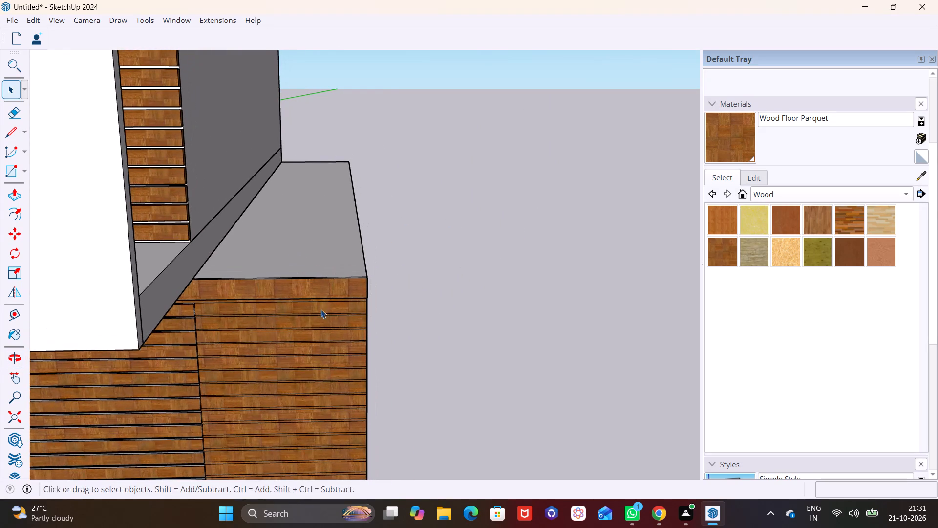
{"action": "middle_click_drag", "start_coordinate": [340, 299], "coordinate": [97, 245]}
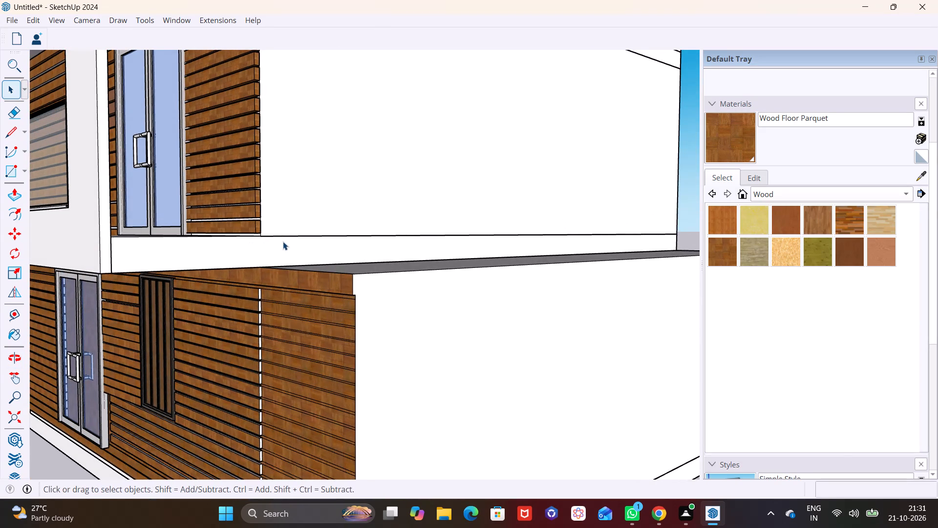
{"action": "scroll", "coordinate": [283, 242], "scroll_direction": "up", "scroll_amount": 1}
{"action": "left_click", "coordinate": [264, 242]}
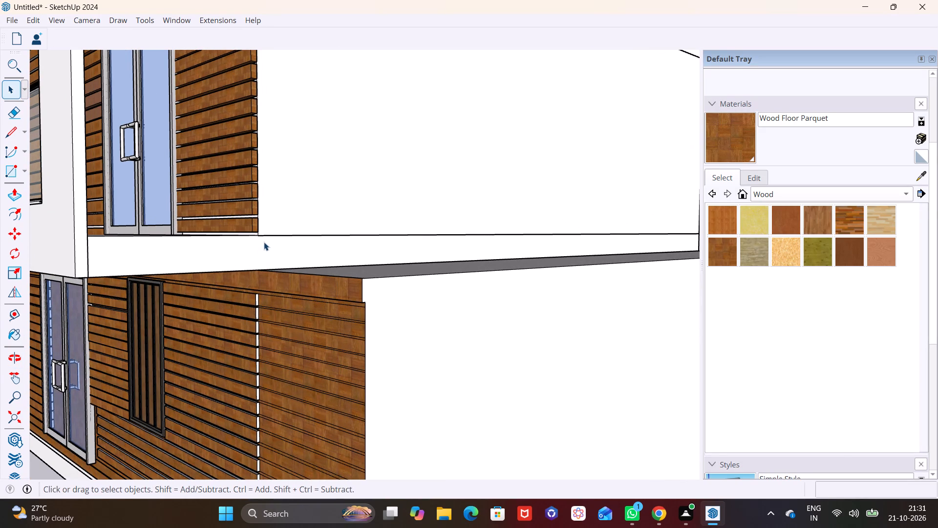
{"action": "scroll", "coordinate": [269, 253], "scroll_direction": "up", "scroll_amount": 5}
{"action": "scroll", "coordinate": [123, 217], "scroll_direction": "down", "scroll_amount": 4}
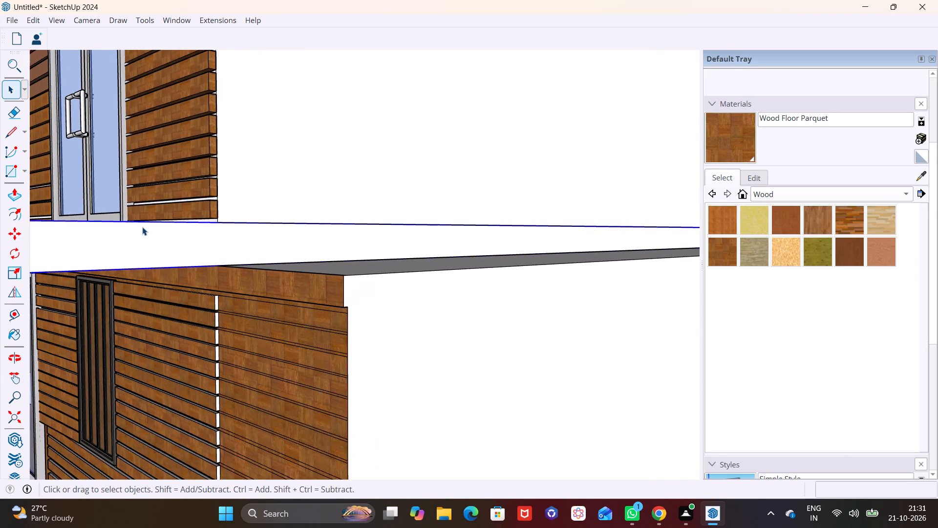
{"action": "scroll", "coordinate": [142, 227], "scroll_direction": "down", "scroll_amount": 2}
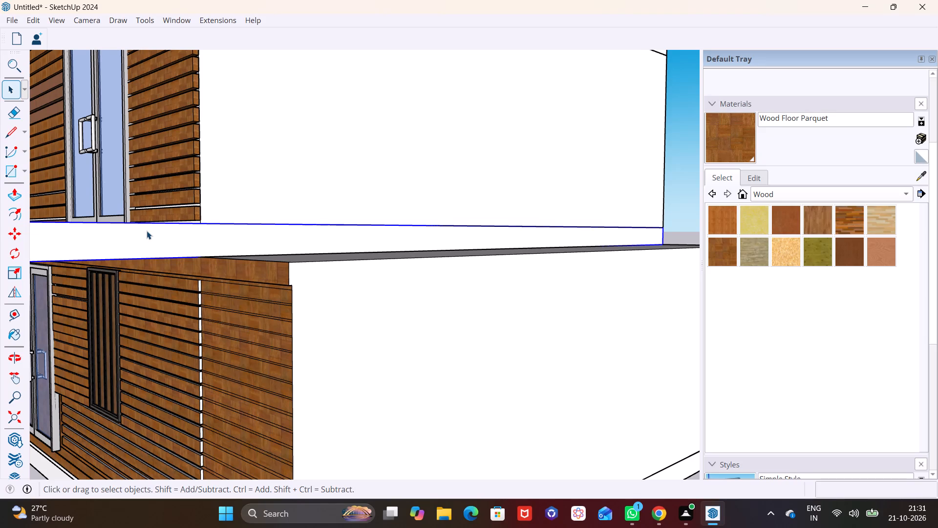
{"action": "middle_click_drag", "start_coordinate": [216, 237], "coordinate": [297, 248]}
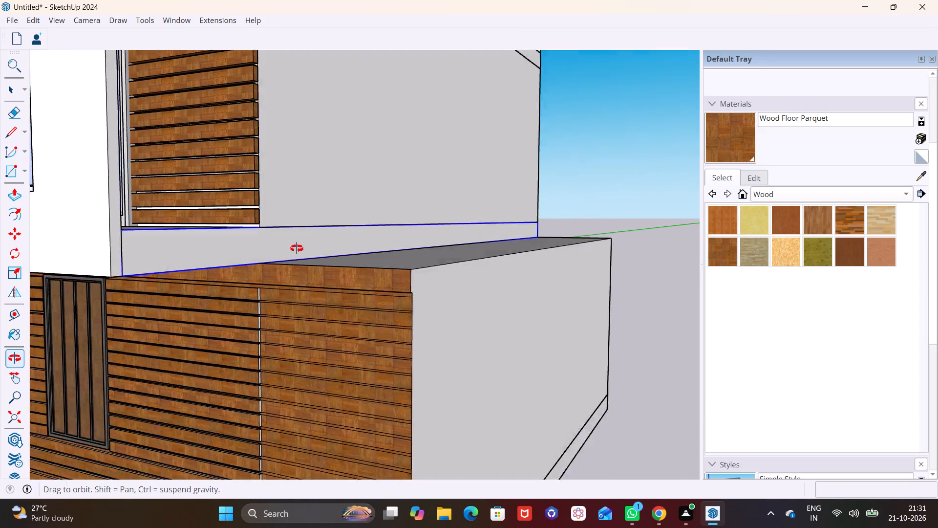
{"action": "middle_click_drag", "start_coordinate": [297, 248], "coordinate": [233, 259]}
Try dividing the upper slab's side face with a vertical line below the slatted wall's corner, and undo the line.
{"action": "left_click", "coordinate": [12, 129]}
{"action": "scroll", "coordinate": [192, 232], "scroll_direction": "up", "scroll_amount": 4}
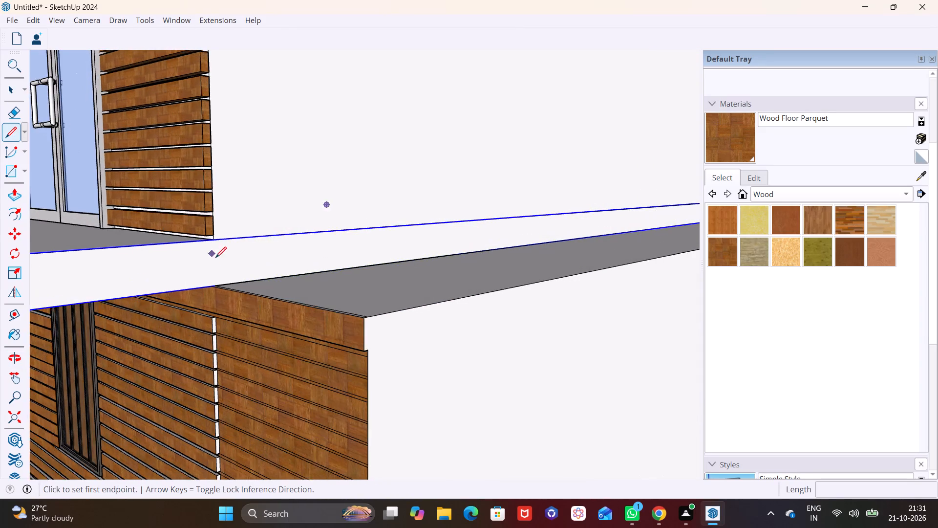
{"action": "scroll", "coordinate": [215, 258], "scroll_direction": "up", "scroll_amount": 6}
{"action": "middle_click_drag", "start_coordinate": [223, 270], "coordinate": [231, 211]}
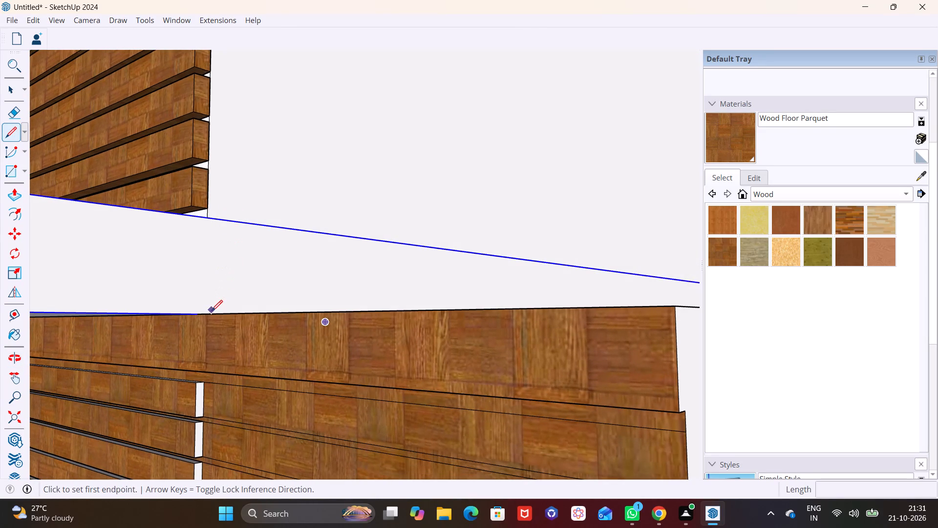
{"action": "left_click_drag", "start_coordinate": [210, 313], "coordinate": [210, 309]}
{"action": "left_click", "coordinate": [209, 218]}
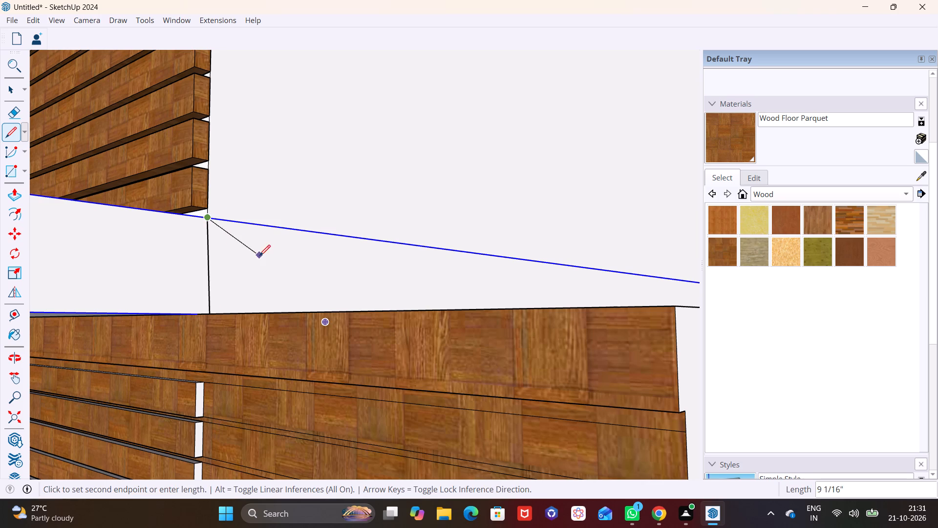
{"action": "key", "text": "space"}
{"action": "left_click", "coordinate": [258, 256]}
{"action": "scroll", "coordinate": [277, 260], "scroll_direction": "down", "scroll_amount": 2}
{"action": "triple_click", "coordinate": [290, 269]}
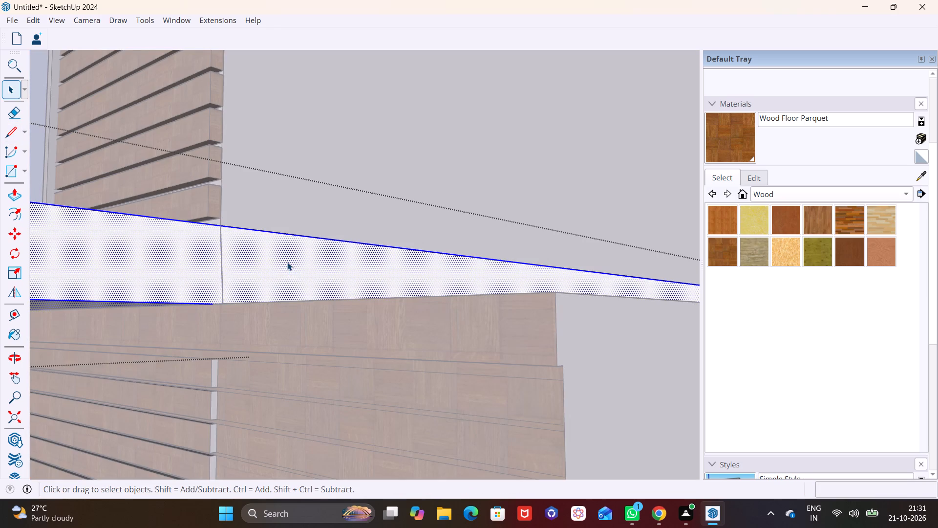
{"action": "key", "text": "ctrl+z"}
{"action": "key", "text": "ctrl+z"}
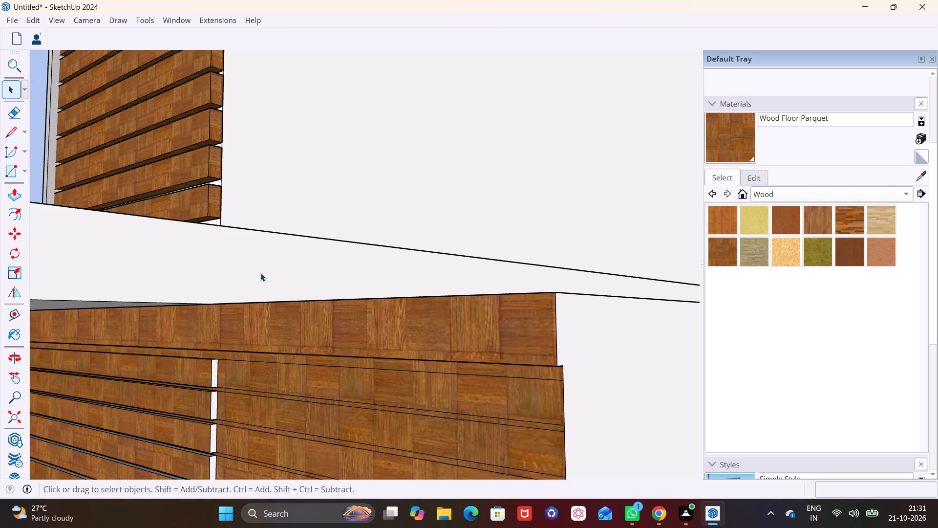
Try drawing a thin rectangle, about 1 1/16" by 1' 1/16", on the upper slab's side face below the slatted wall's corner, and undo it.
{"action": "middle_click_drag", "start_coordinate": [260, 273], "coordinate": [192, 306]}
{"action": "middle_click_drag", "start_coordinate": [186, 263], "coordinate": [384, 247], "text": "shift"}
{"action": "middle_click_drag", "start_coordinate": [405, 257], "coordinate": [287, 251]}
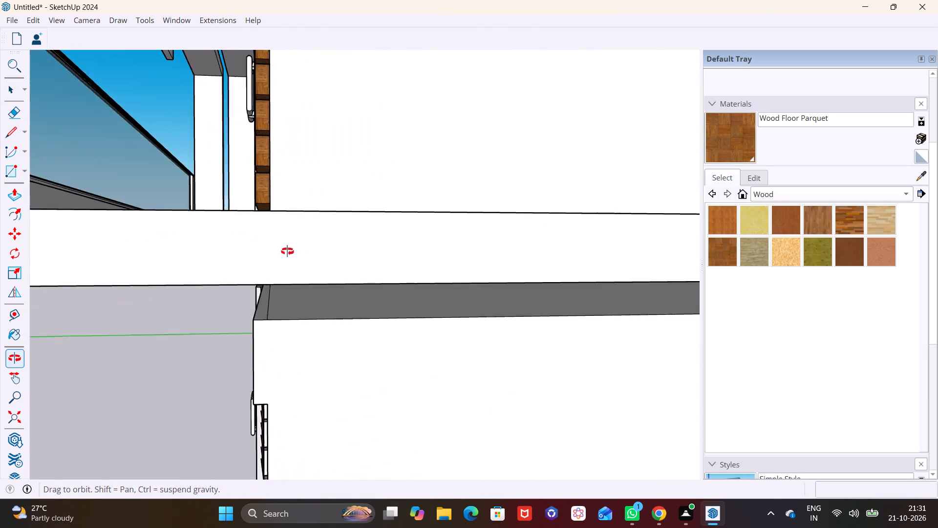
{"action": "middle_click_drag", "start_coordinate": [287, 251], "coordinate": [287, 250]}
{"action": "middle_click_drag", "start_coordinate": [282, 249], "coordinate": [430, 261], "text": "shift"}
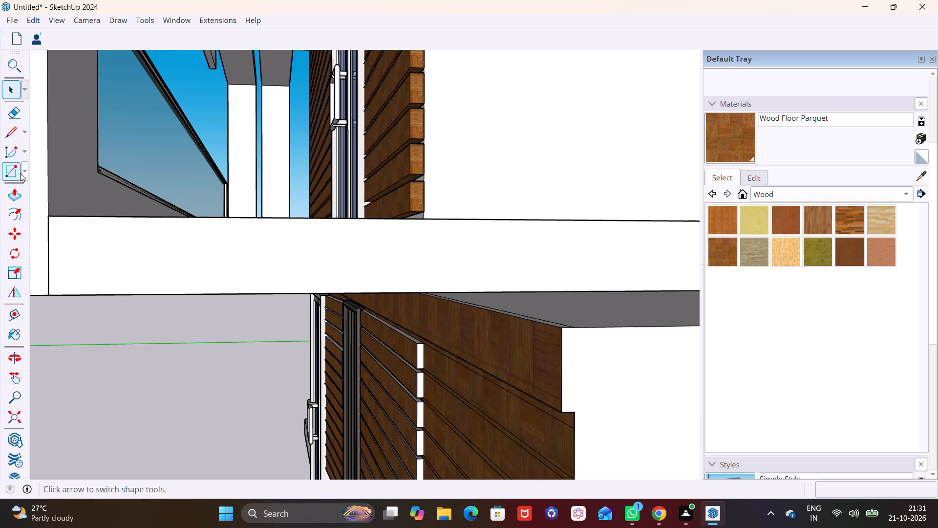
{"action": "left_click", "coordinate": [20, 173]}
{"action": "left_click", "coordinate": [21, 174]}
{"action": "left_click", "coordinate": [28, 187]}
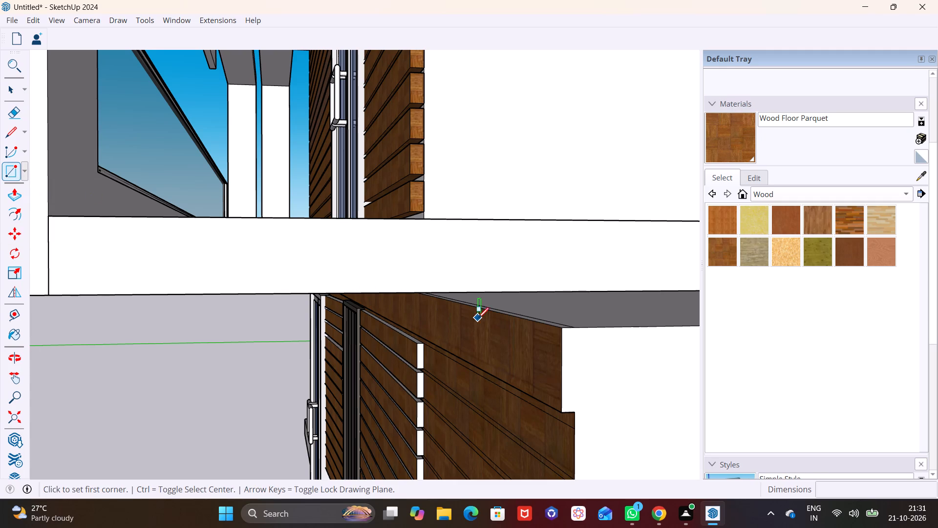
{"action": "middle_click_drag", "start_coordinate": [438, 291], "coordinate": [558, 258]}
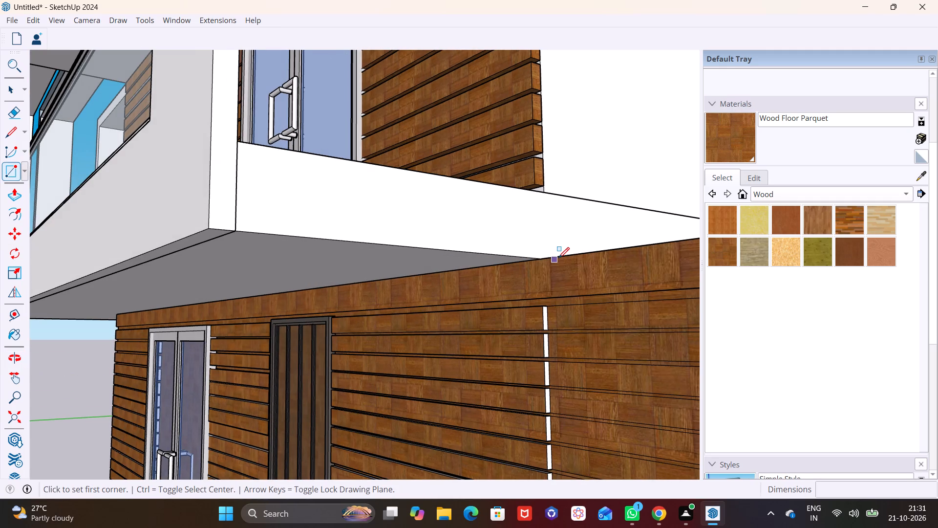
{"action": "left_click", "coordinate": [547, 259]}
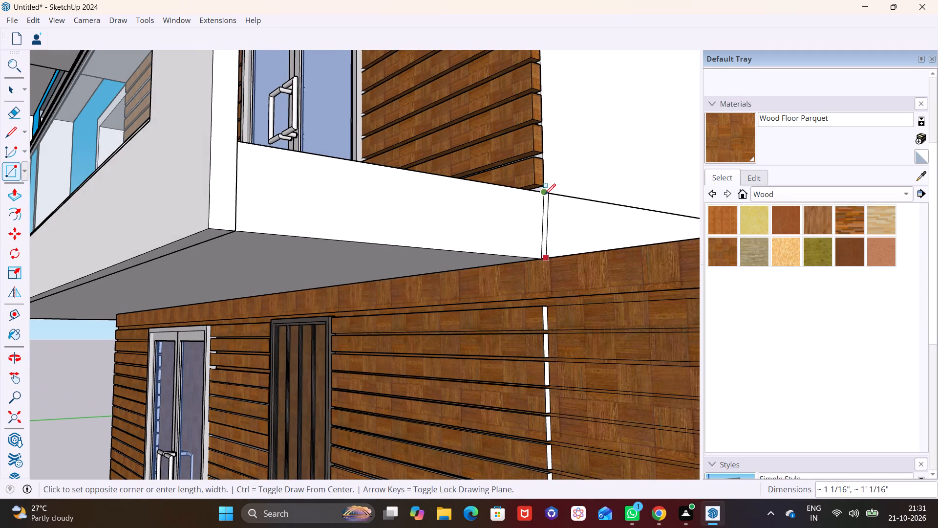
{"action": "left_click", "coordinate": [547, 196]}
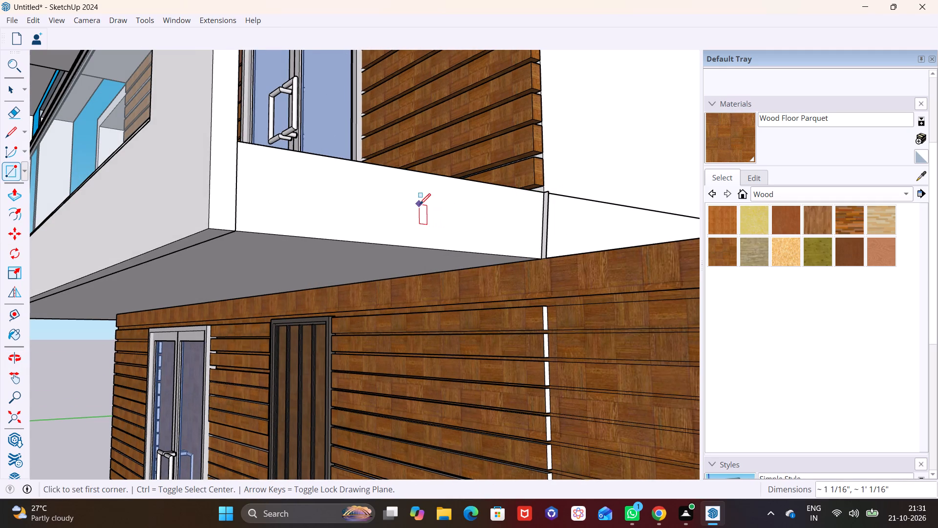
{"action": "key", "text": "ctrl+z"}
Draw a rectangle about 4' 8 1/8" by 3' 11 9/16" on the extended ground-floor roof, from the slab's edge to the roof's outer edge.
{"action": "scroll", "coordinate": [507, 245], "scroll_direction": "down", "scroll_amount": 8}
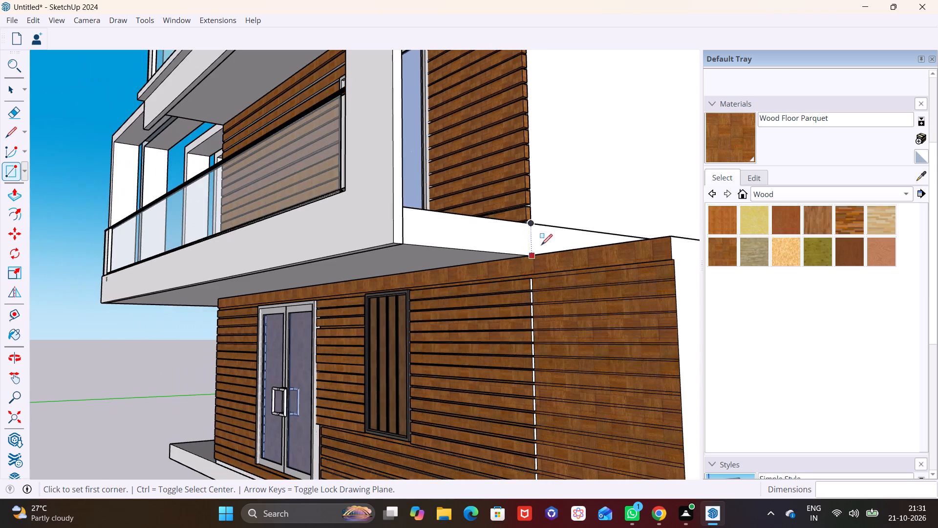
{"action": "middle_click_drag", "start_coordinate": [568, 230], "coordinate": [664, 343]}
{"action": "middle_click_drag", "start_coordinate": [602, 276], "coordinate": [412, 315], "text": "shift"}
{"action": "scroll", "coordinate": [412, 315], "scroll_direction": "down", "scroll_amount": 1, "text": "shift"}
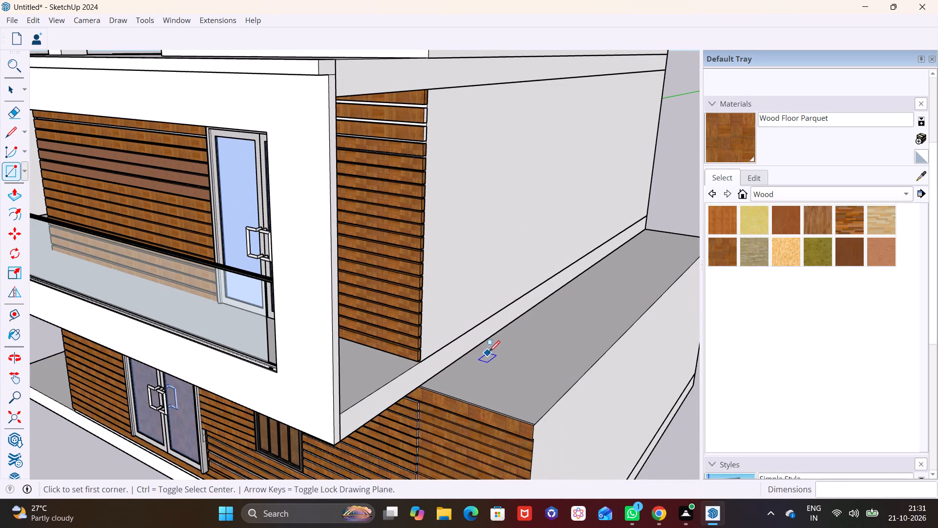
{"action": "scroll", "coordinate": [490, 352], "scroll_direction": "down", "scroll_amount": 4}
{"action": "middle_click_drag", "start_coordinate": [492, 358], "coordinate": [437, 410], "text": "shift"}
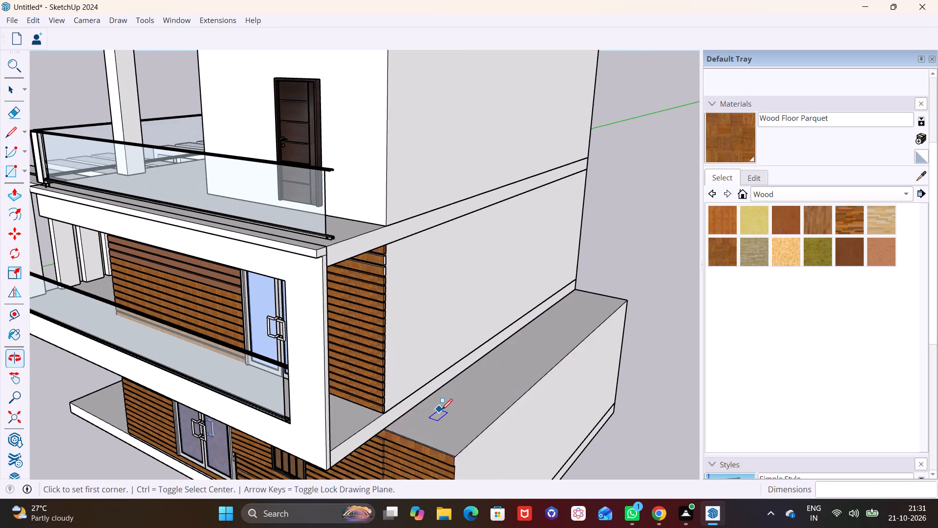
{"action": "middle_click_drag", "start_coordinate": [442, 408], "coordinate": [458, 335]}
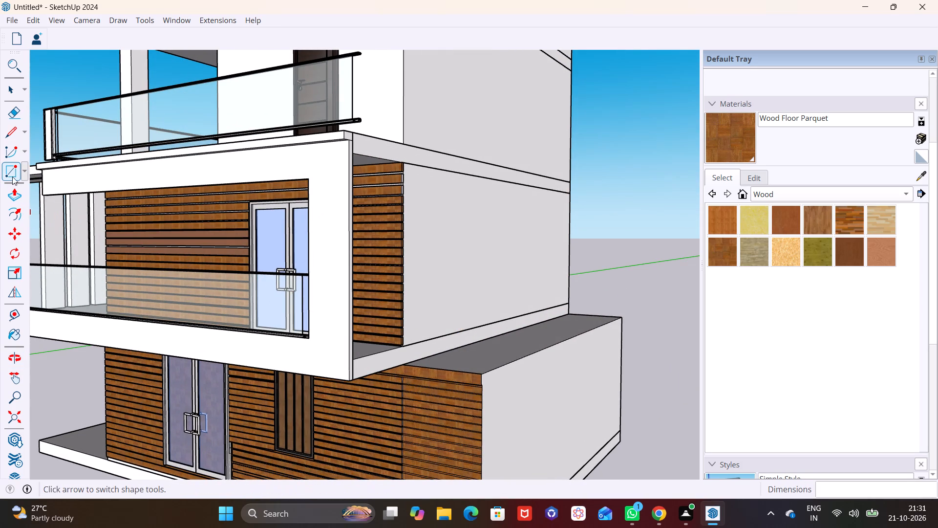
{"action": "left_click", "coordinate": [23, 169]}
{"action": "left_click", "coordinate": [35, 191]}
{"action": "middle_click_drag", "start_coordinate": [438, 353], "coordinate": [380, 413]}
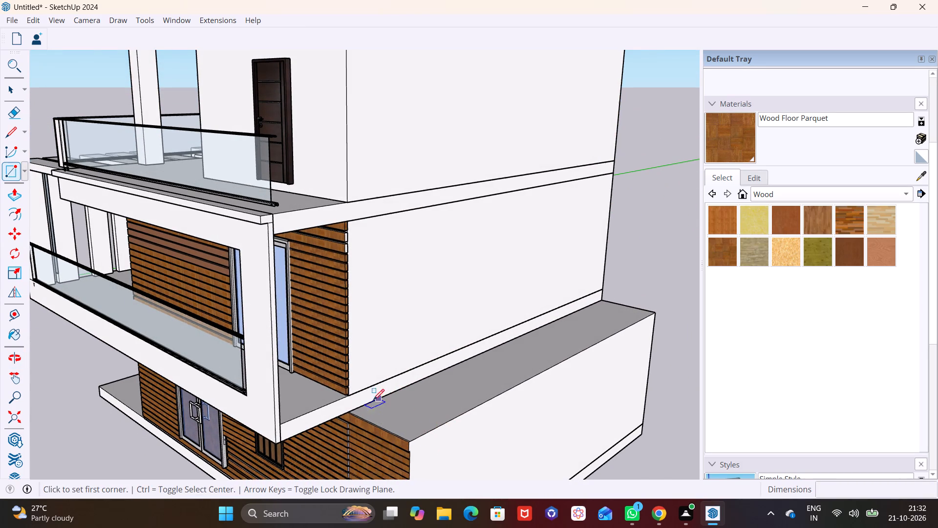
{"action": "scroll", "coordinate": [362, 390], "scroll_direction": "up", "scroll_amount": 6}
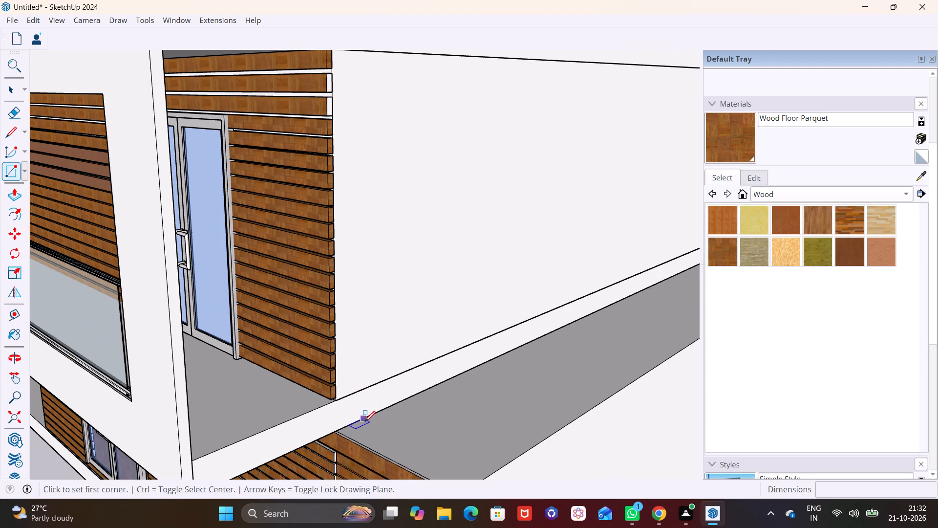
{"action": "left_click", "coordinate": [364, 420]}
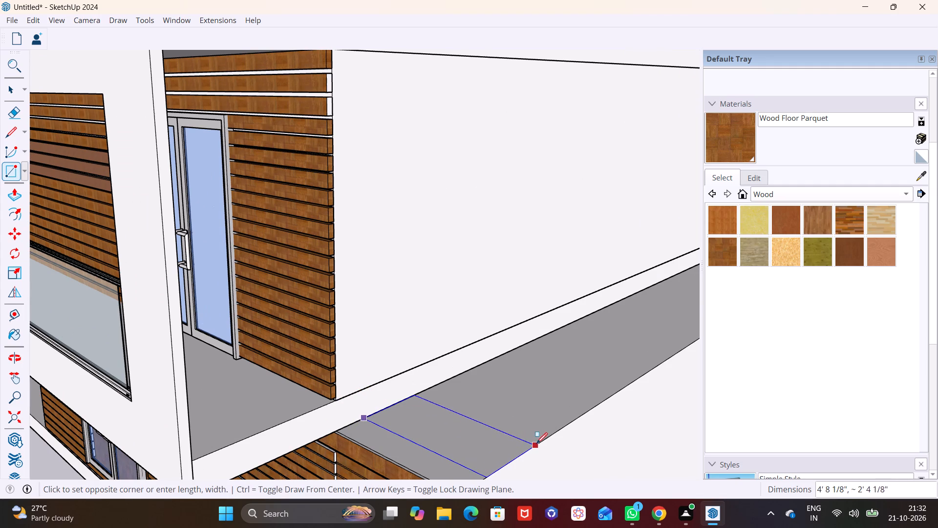
{"action": "left_click", "coordinate": [564, 427]}
Extrude the rectangle on the ground-floor roof upward into a block beside the upper-floor side wall, with a main pull of about 4' 3 1/2".
{"action": "key", "text": "space"}
{"action": "left_click", "coordinate": [473, 437]}
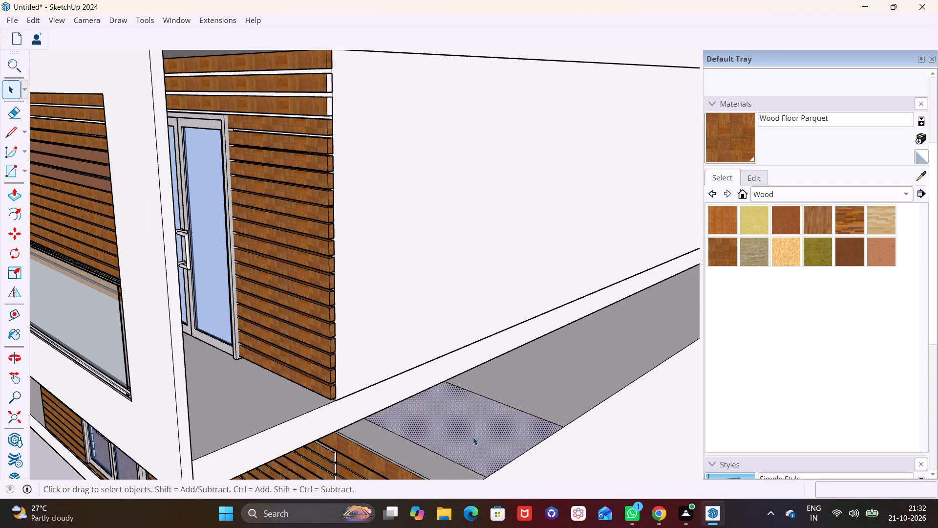
{"action": "left_click", "coordinate": [15, 198]}
{"action": "left_click_drag", "start_coordinate": [445, 423], "coordinate": [445, 413]}
{"action": "left_click", "coordinate": [428, 343]}
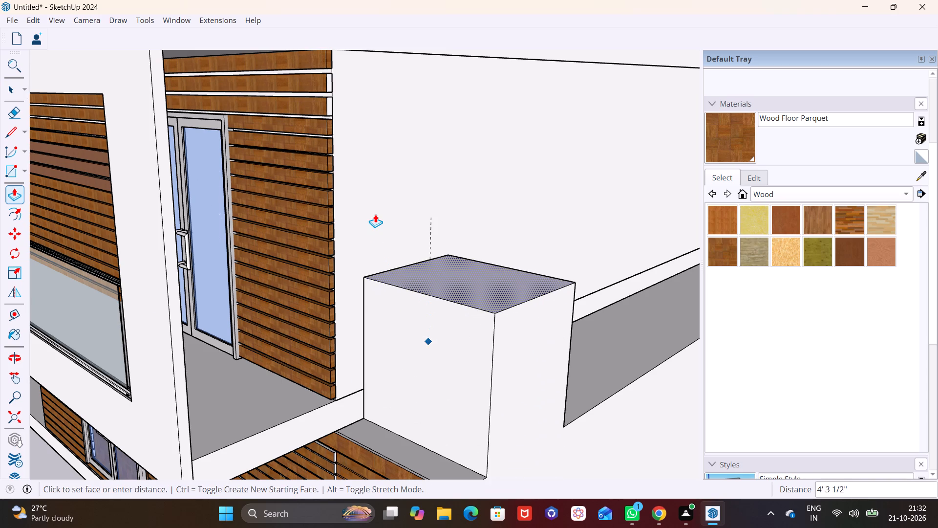
{"action": "left_click", "coordinate": [375, 214]}
{"action": "left_click", "coordinate": [413, 275]}
{"action": "left_click_drag", "start_coordinate": [445, 266], "coordinate": [438, 232]}
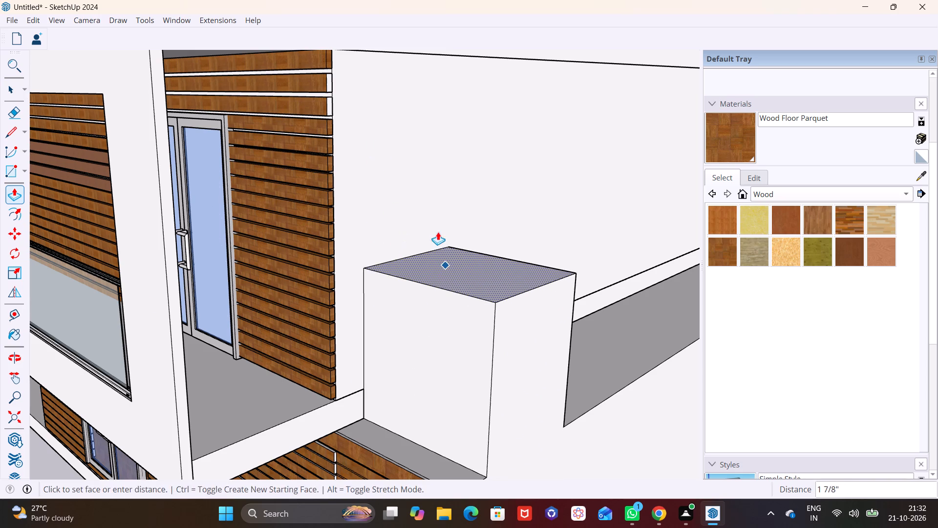
{"action": "left_click_drag", "start_coordinate": [438, 232], "coordinate": [446, 256]}
Raise the block's top face past the terrace slab, finishing with a pull of 6' 3 3/16".
{"action": "scroll", "coordinate": [453, 265], "scroll_direction": "down", "scroll_amount": 7}
{"action": "middle_click_drag", "start_coordinate": [434, 248], "coordinate": [391, 350], "text": "shift"}
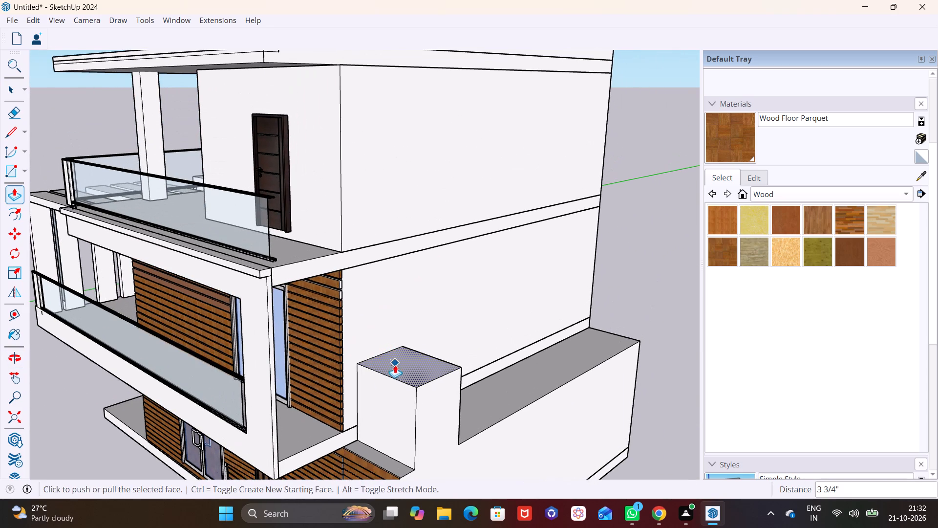
{"action": "left_click_drag", "start_coordinate": [395, 366], "coordinate": [396, 361]}
{"action": "left_click_drag", "start_coordinate": [414, 362], "coordinate": [415, 340]}
{"action": "left_click_drag", "start_coordinate": [424, 358], "coordinate": [423, 353]}
{"action": "left_click", "coordinate": [414, 349]}
{"action": "left_click_drag", "start_coordinate": [406, 336], "coordinate": [405, 261]}
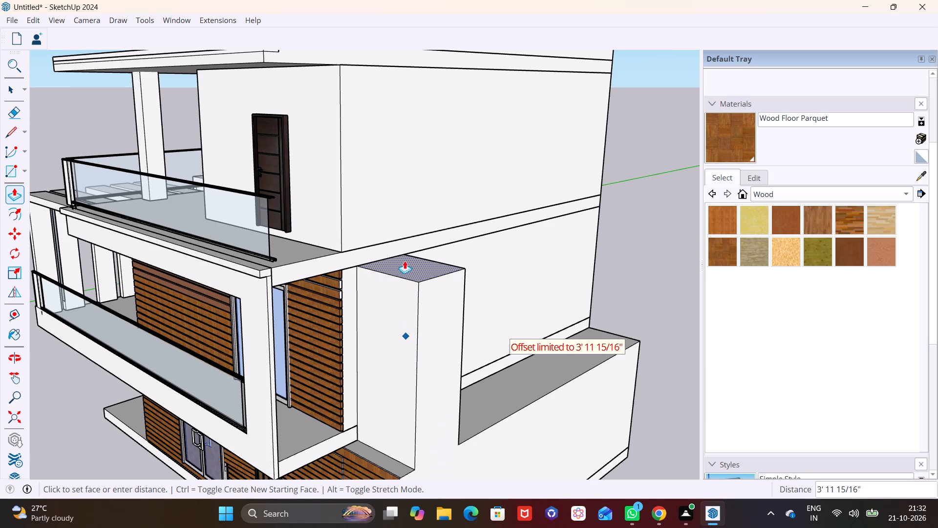
{"action": "left_click_drag", "start_coordinate": [405, 261], "coordinate": [394, 146]}
{"action": "left_click_drag", "start_coordinate": [399, 269], "coordinate": [388, 157]}
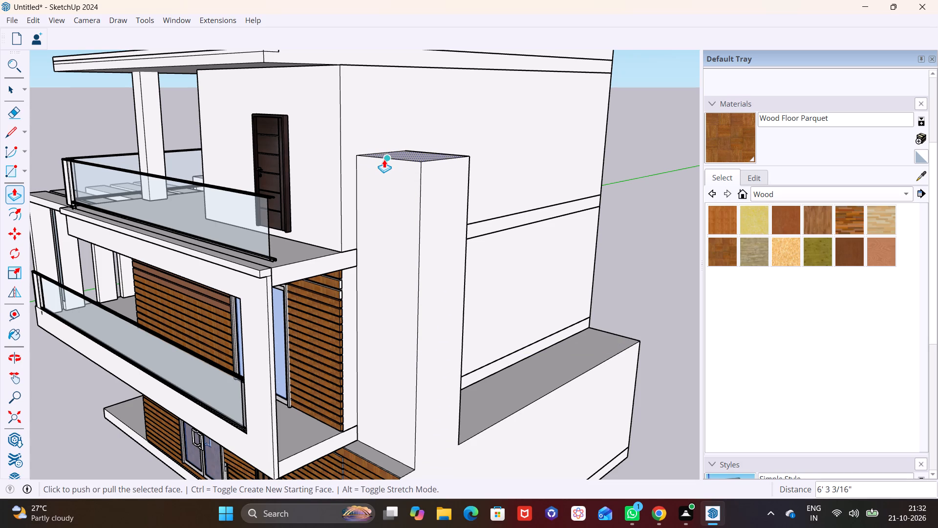
Raise the tower's top face another 4' 8 13/16" to the roof slab above the terrace door.
{"action": "scroll", "coordinate": [399, 207], "scroll_direction": "down", "scroll_amount": 1}
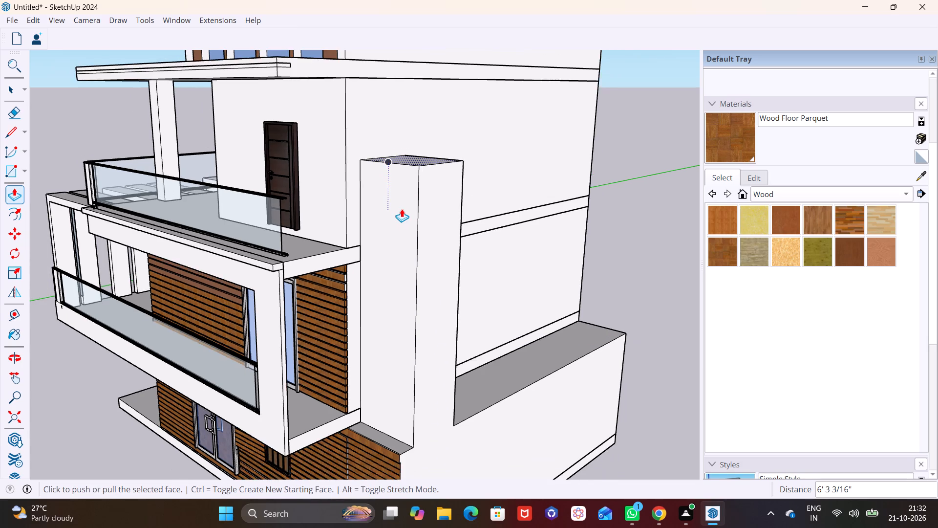
{"action": "scroll", "coordinate": [402, 209], "scroll_direction": "down", "scroll_amount": 2}
{"action": "middle_click_drag", "start_coordinate": [405, 206], "coordinate": [371, 330], "text": "shift"}
{"action": "left_click_drag", "start_coordinate": [385, 290], "coordinate": [375, 220]}
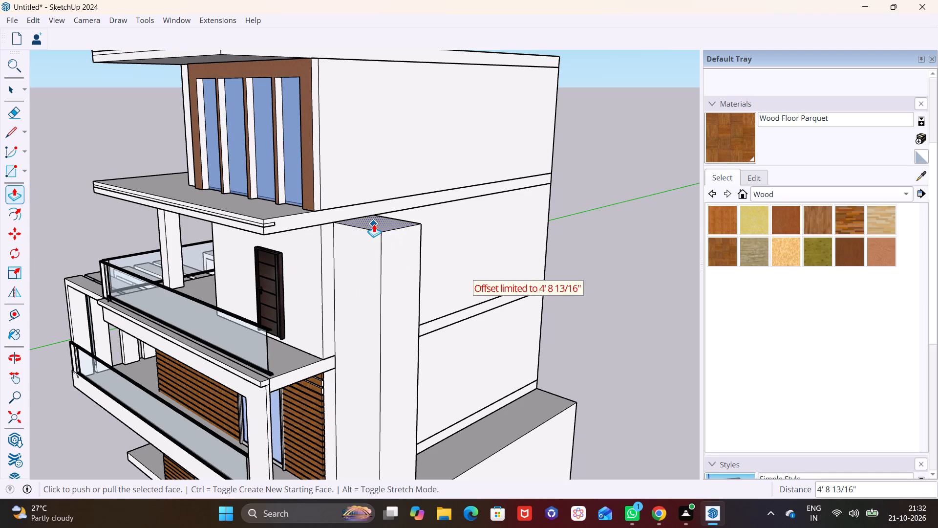
Extrude the tower's front face about 1' 2" forward, flush with the wall that holds the terrace door.
{"action": "middle_click_drag", "start_coordinate": [362, 230], "coordinate": [486, 154]}
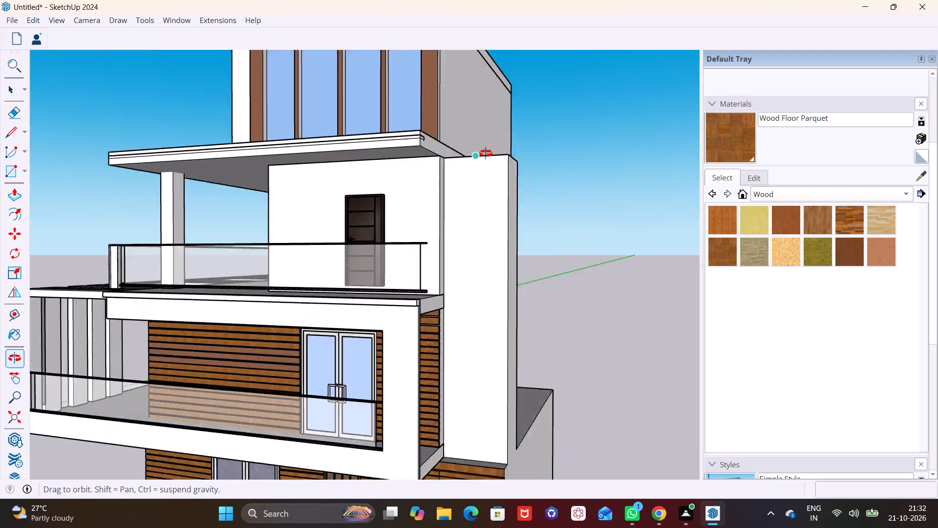
{"action": "middle_click_drag", "start_coordinate": [486, 154], "coordinate": [524, 108]}
{"action": "middle_click_drag", "start_coordinate": [511, 247], "coordinate": [554, 260]}
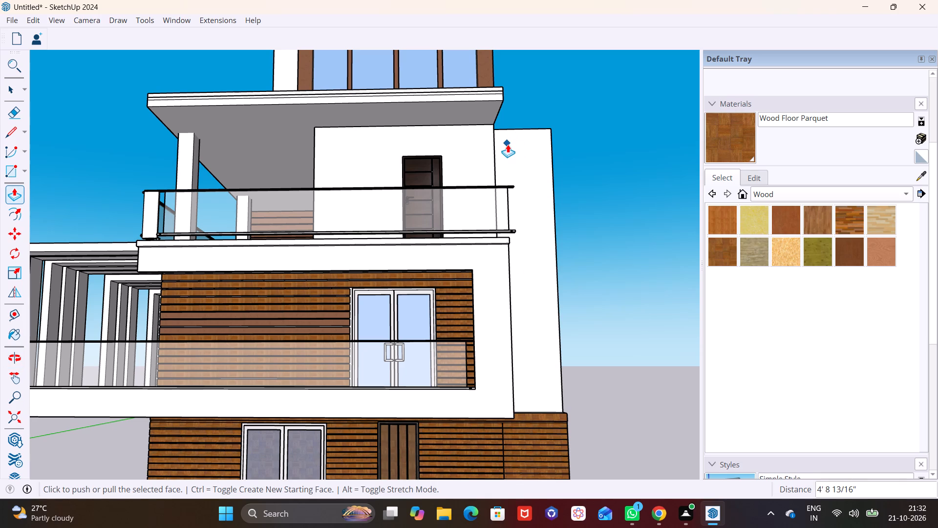
{"action": "middle_click_drag", "start_coordinate": [509, 145], "coordinate": [513, 205], "text": "shift"}
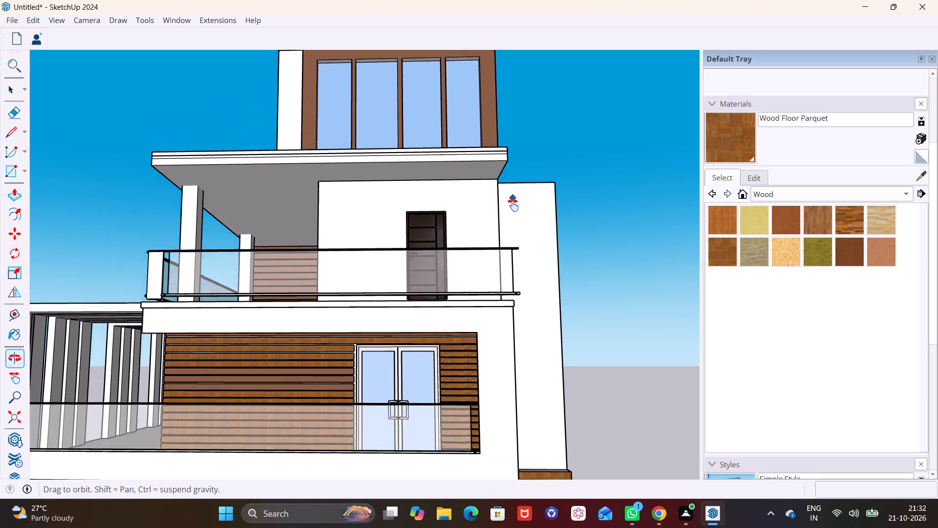
{"action": "middle_click_drag", "start_coordinate": [513, 205], "coordinate": [449, 289], "text": "shift"}
{"action": "scroll", "coordinate": [444, 293], "scroll_direction": "up", "scroll_amount": 4}
{"action": "middle_click_drag", "start_coordinate": [454, 336], "coordinate": [315, 359]}
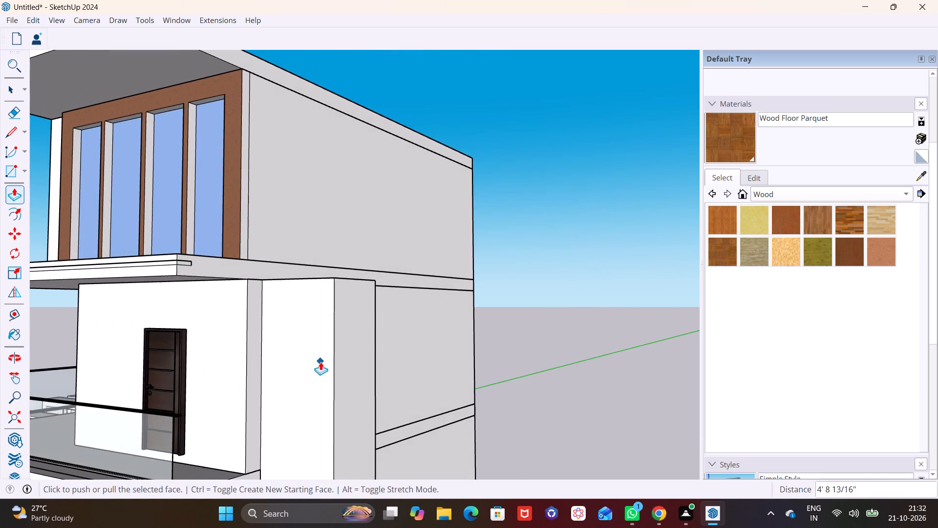
{"action": "middle_click_drag", "start_coordinate": [320, 362], "coordinate": [329, 285], "text": "shift"}
{"action": "scroll", "coordinate": [320, 362], "scroll_direction": "up", "scroll_amount": 1, "text": "shift"}
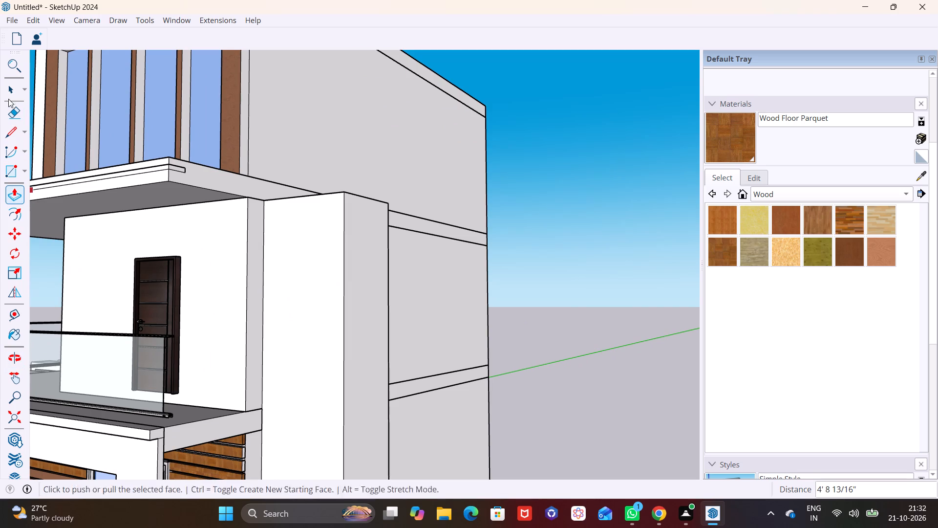
{"action": "left_click", "coordinate": [8, 90]}
{"action": "left_click", "coordinate": [325, 267]}
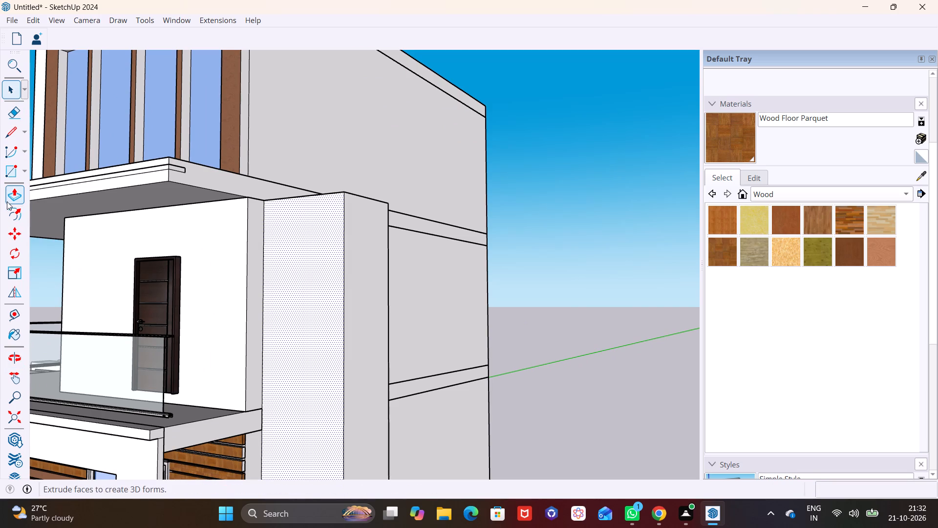
{"action": "left_click", "coordinate": [8, 197]}
{"action": "left_click", "coordinate": [310, 288]}
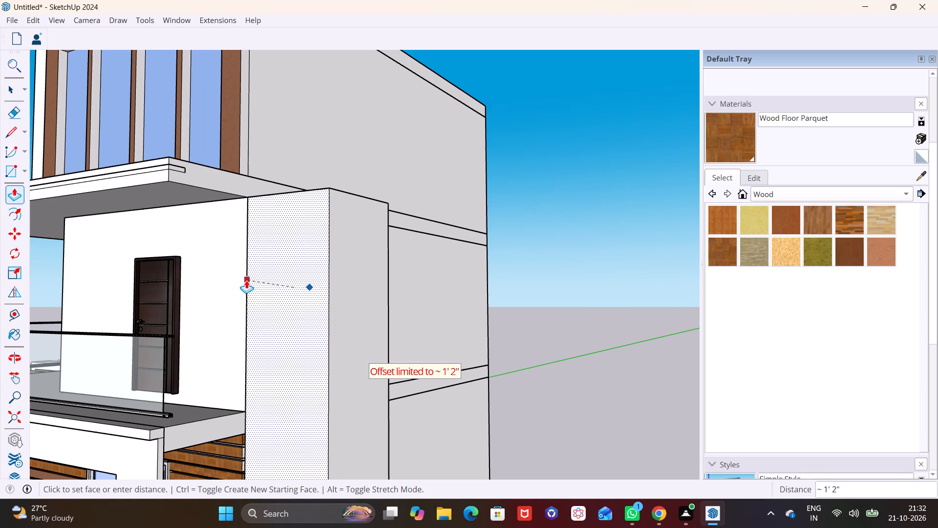
{"action": "left_click", "coordinate": [245, 280]}
Examine the tower's front face against the terrace wall, the balcony frame and the wood-clad ground floor.
{"action": "scroll", "coordinate": [296, 329], "scroll_direction": "down", "scroll_amount": 2}
{"action": "middle_click_drag", "start_coordinate": [298, 330], "coordinate": [412, 316]}
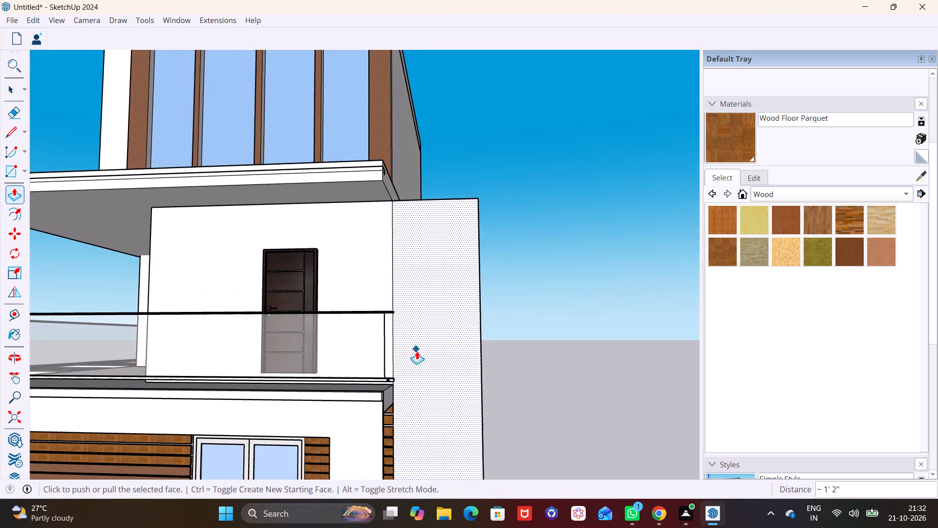
{"action": "middle_click_drag", "start_coordinate": [417, 351], "coordinate": [331, 200]}
{"action": "middle_click_drag", "start_coordinate": [350, 365], "coordinate": [346, 261]}
{"action": "middle_click_drag", "start_coordinate": [355, 308], "coordinate": [353, 292]}
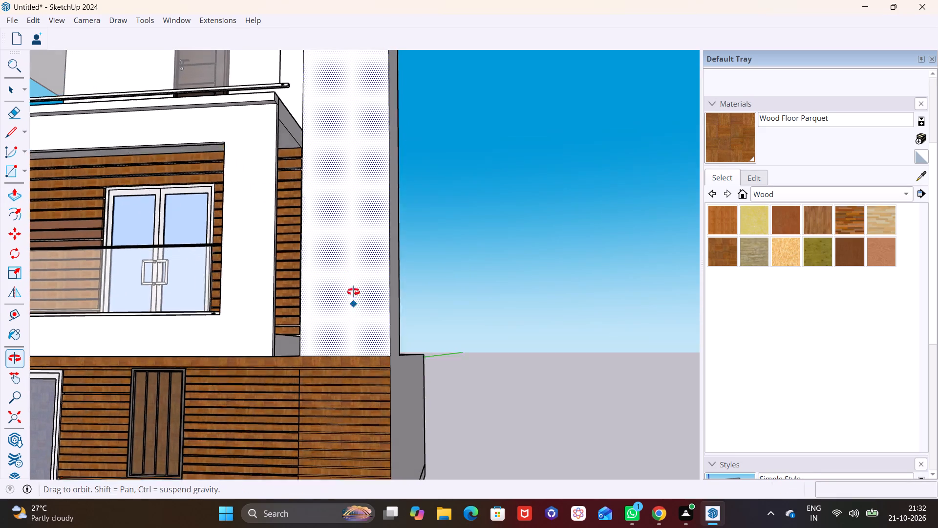
{"action": "middle_click_drag", "start_coordinate": [353, 292], "coordinate": [380, 316]}
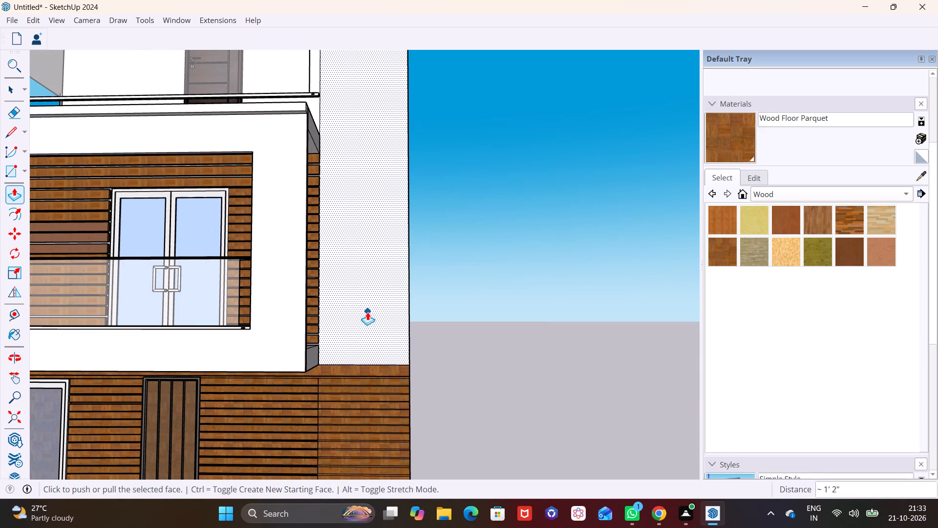
{"action": "middle_click_drag", "start_coordinate": [367, 312], "coordinate": [436, 313]}
Draw a small horizontal rectangle on the tower's front face, just below its top edge, starting at the seam with the terrace-door wall.
{"action": "middle_click_drag", "start_coordinate": [382, 291], "coordinate": [296, 439]}
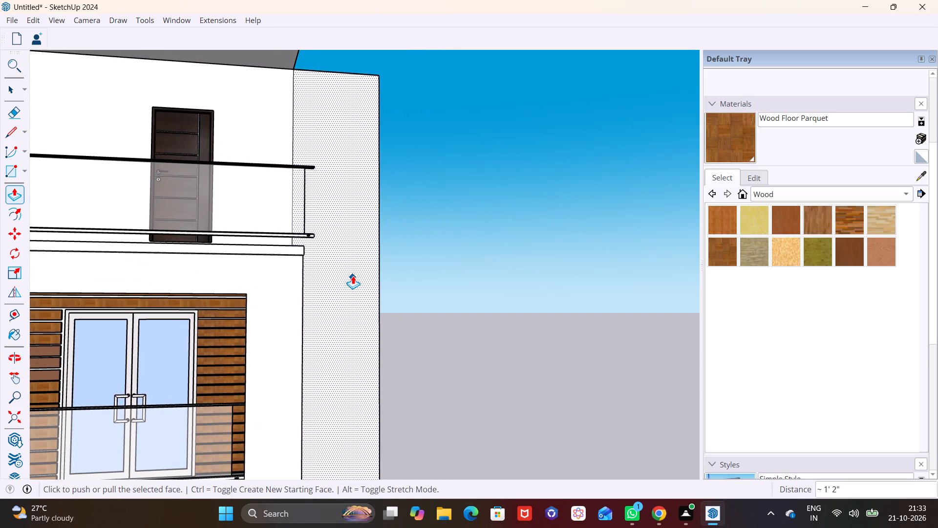
{"action": "middle_click_drag", "start_coordinate": [352, 279], "coordinate": [290, 355]}
{"action": "scroll", "coordinate": [298, 197], "scroll_direction": "up", "scroll_amount": 4}
{"action": "middle_click_drag", "start_coordinate": [298, 197], "coordinate": [299, 234], "text": "shift"}
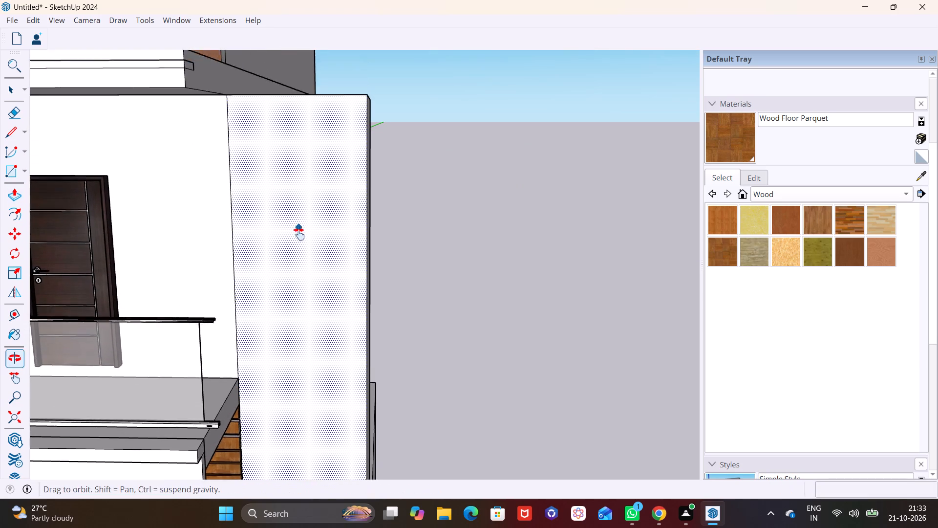
{"action": "middle_click_drag", "start_coordinate": [299, 234], "coordinate": [268, 351], "text": "shift"}
{"action": "scroll", "coordinate": [279, 288], "scroll_direction": "up", "scroll_amount": 1}
{"action": "middle_click_drag", "start_coordinate": [280, 287], "coordinate": [240, 270]}
{"action": "scroll", "coordinate": [344, 224], "scroll_direction": "up", "scroll_amount": 5}
{"action": "middle_click_drag", "start_coordinate": [309, 280], "coordinate": [318, 257]}
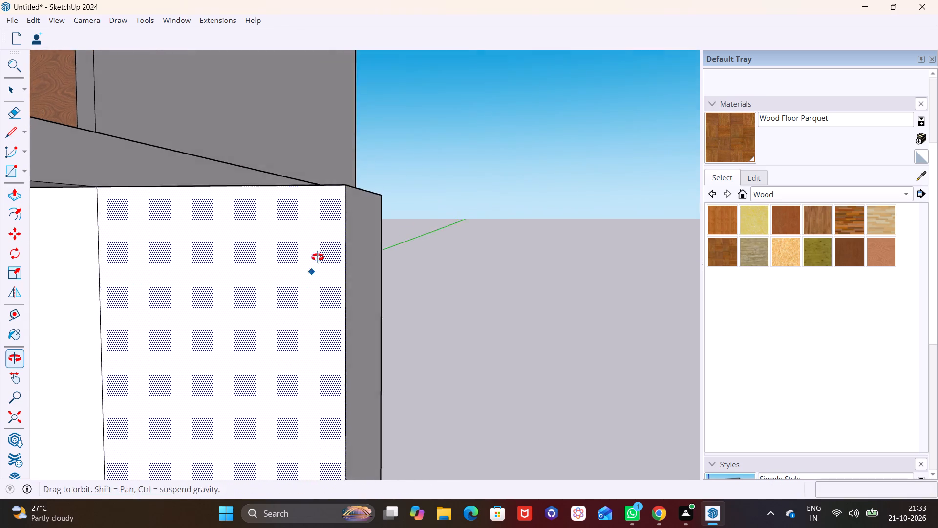
{"action": "middle_click_drag", "start_coordinate": [318, 257], "coordinate": [320, 252]}
{"action": "left_click", "coordinate": [25, 173]}
{"action": "left_click", "coordinate": [30, 190]}
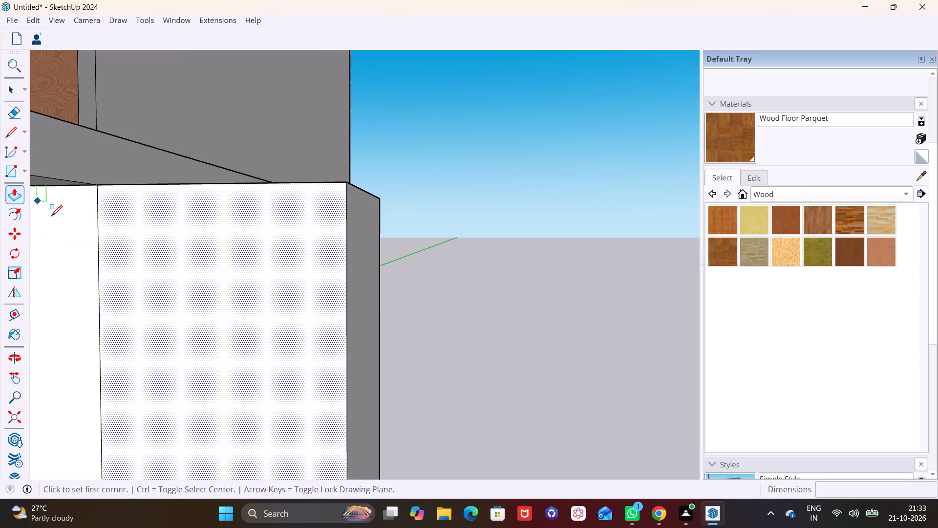
{"action": "left_click", "coordinate": [99, 194]}
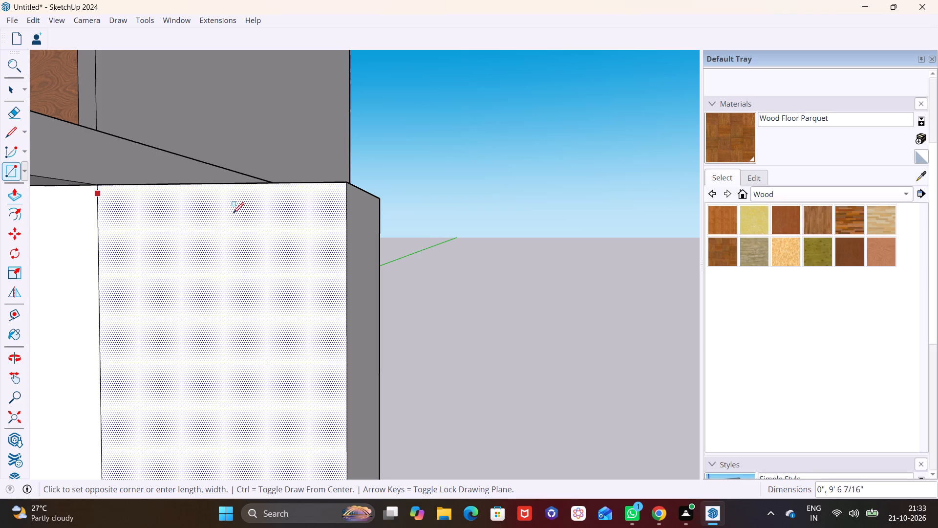
{"action": "left_click", "coordinate": [162, 210]}
Extrude the small rectangle slightly forward from the tower's front face to form a short bar.
{"action": "key", "text": "space"}
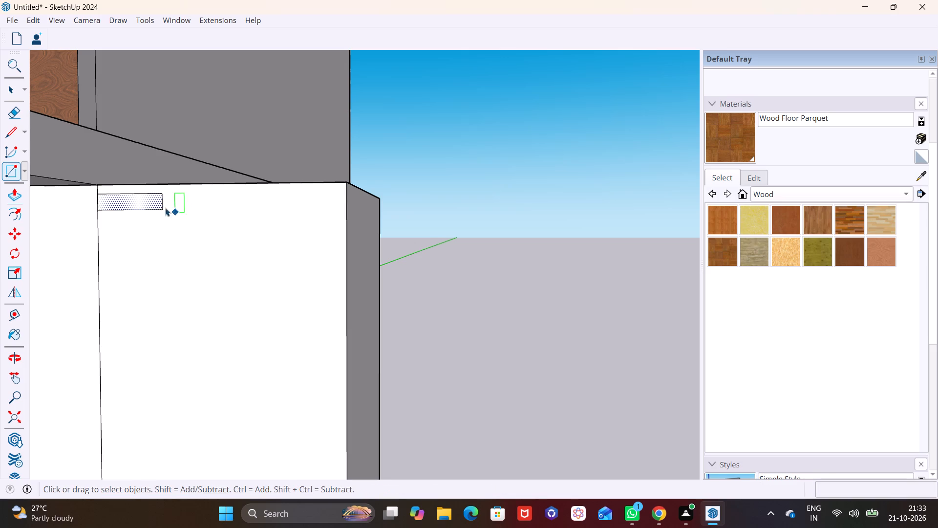
{"action": "left_click", "coordinate": [155, 199]}
{"action": "left_click", "coordinate": [9, 191]}
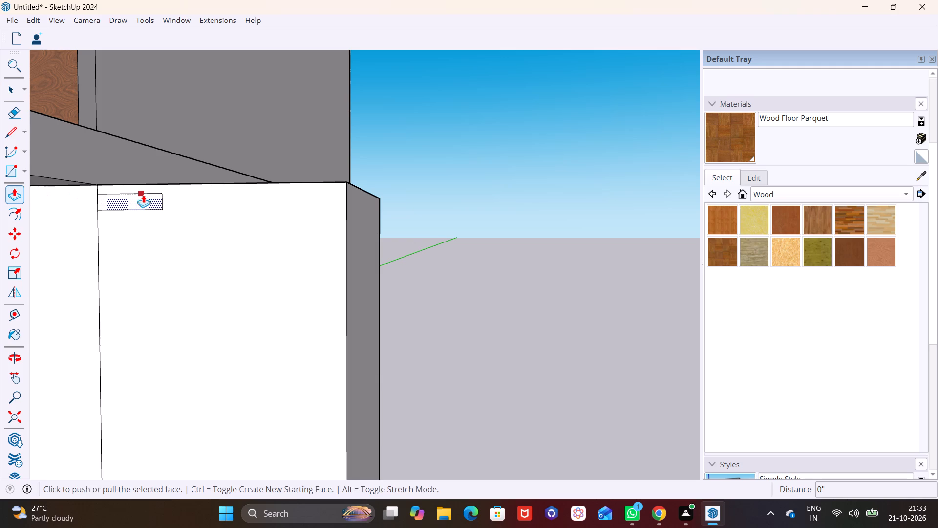
{"action": "left_click", "coordinate": [145, 200]}
{"action": "left_click", "coordinate": [141, 201]}
Extend the bar's free end face 2' 9 7/8" along the tower's front, towards the outer corner.
{"action": "middle_click_drag", "start_coordinate": [136, 286], "coordinate": [67, 348]}
{"action": "scroll", "coordinate": [162, 218], "scroll_direction": "up", "scroll_amount": 10}
{"action": "left_click", "coordinate": [3, 87]}
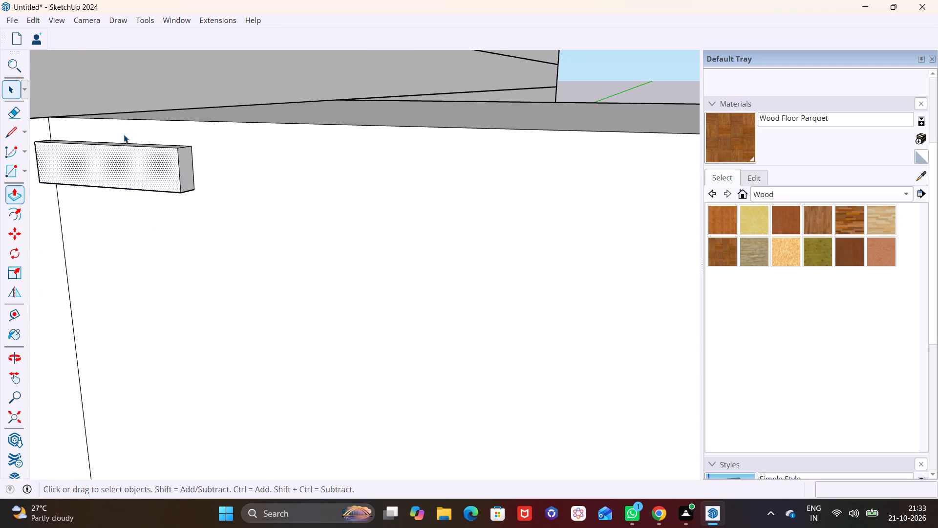
{"action": "left_click", "coordinate": [184, 170]}
{"action": "left_click", "coordinate": [13, 196]}
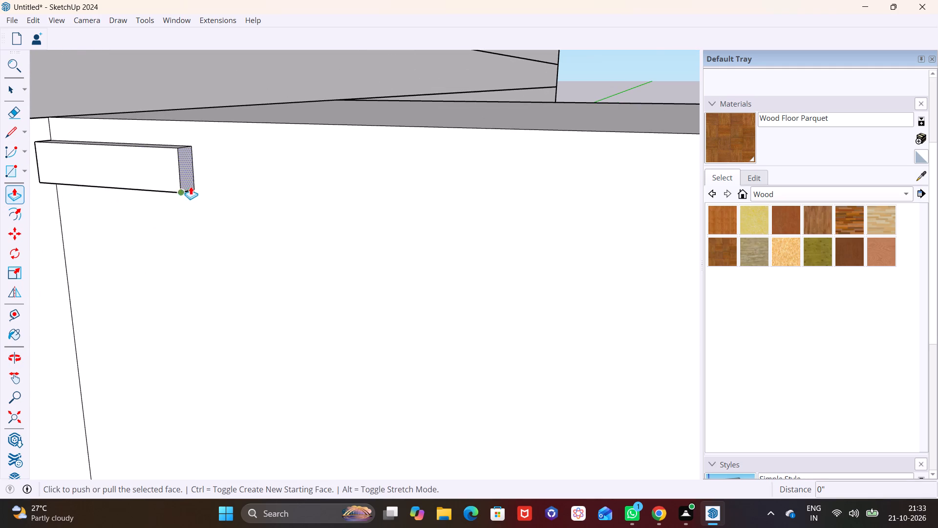
{"action": "left_click_drag", "start_coordinate": [190, 175], "coordinate": [632, 206]}
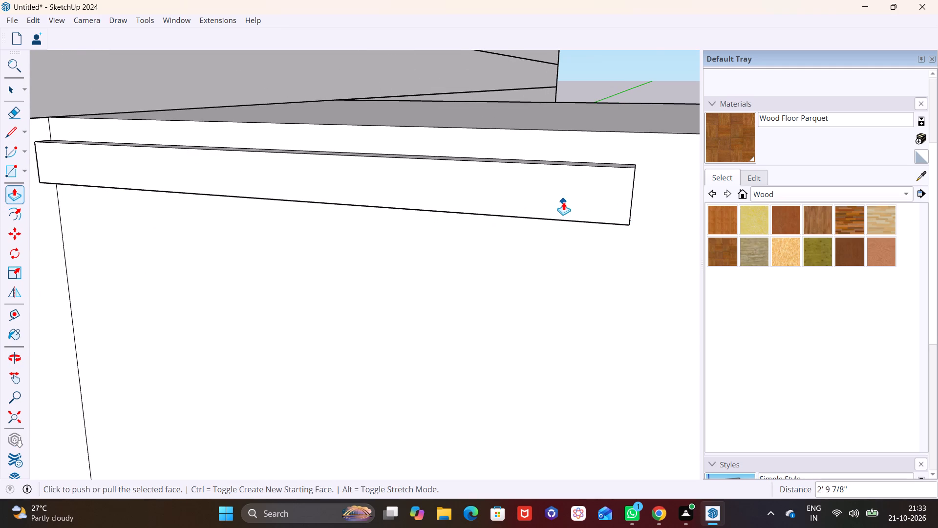
Extend the bar's end to the tower's outer edge, finishing with a 2 7/16" overhang beyond it.
{"action": "scroll", "coordinate": [563, 202], "scroll_direction": "down", "scroll_amount": 6}
{"action": "middle_click_drag", "start_coordinate": [565, 210], "coordinate": [281, 290]}
{"action": "scroll", "coordinate": [314, 284], "scroll_direction": "up", "scroll_amount": 3}
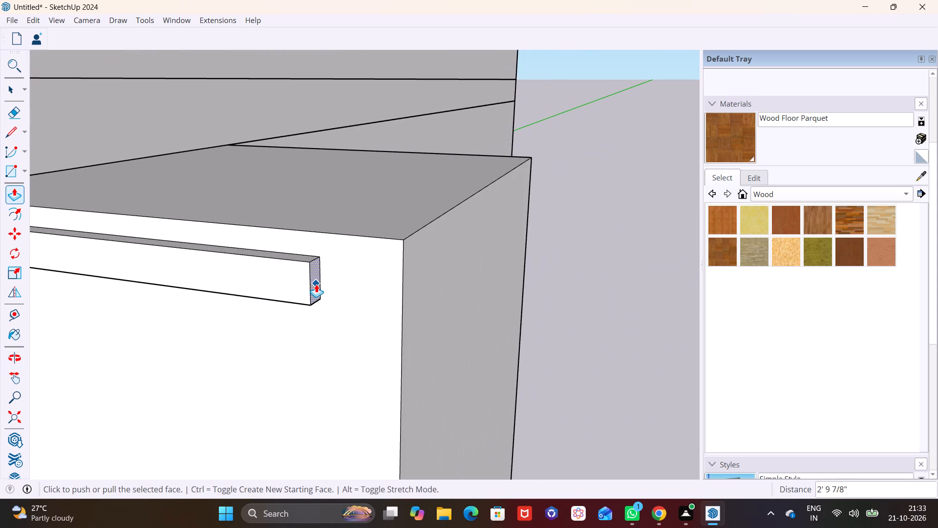
{"action": "left_click_drag", "start_coordinate": [316, 284], "coordinate": [390, 288]}
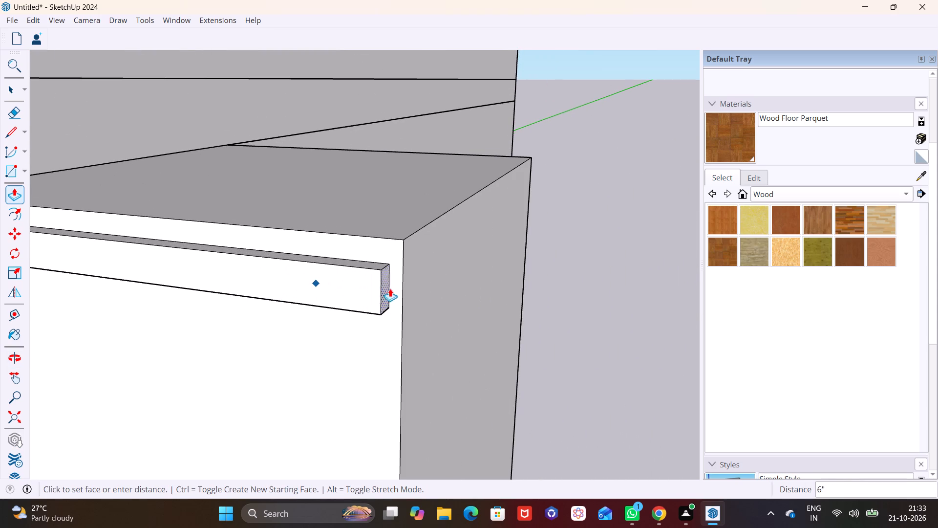
{"action": "left_click_drag", "start_coordinate": [390, 288], "coordinate": [424, 288]}
{"action": "left_click_drag", "start_coordinate": [401, 288], "coordinate": [430, 288]}
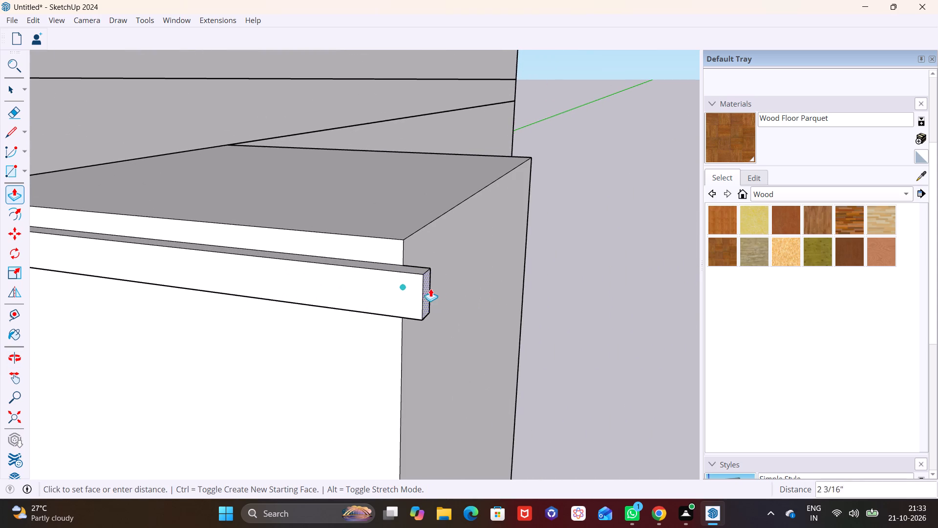
{"action": "left_click_drag", "start_coordinate": [430, 288], "coordinate": [436, 288]}
{"action": "left_click", "coordinate": [436, 288]}
{"action": "scroll", "coordinate": [209, 314], "scroll_direction": "down", "scroll_amount": 1}
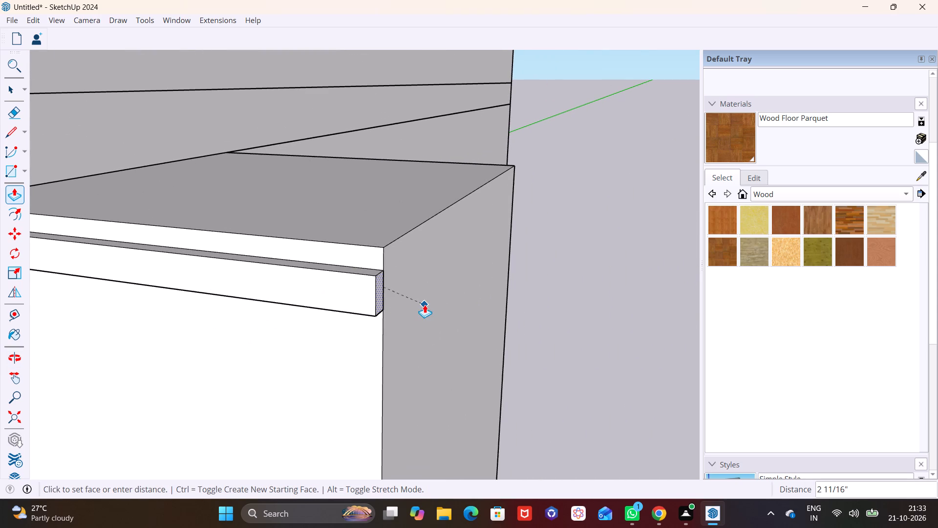
{"action": "left_click", "coordinate": [402, 299]}
{"action": "left_click", "coordinate": [380, 288]}
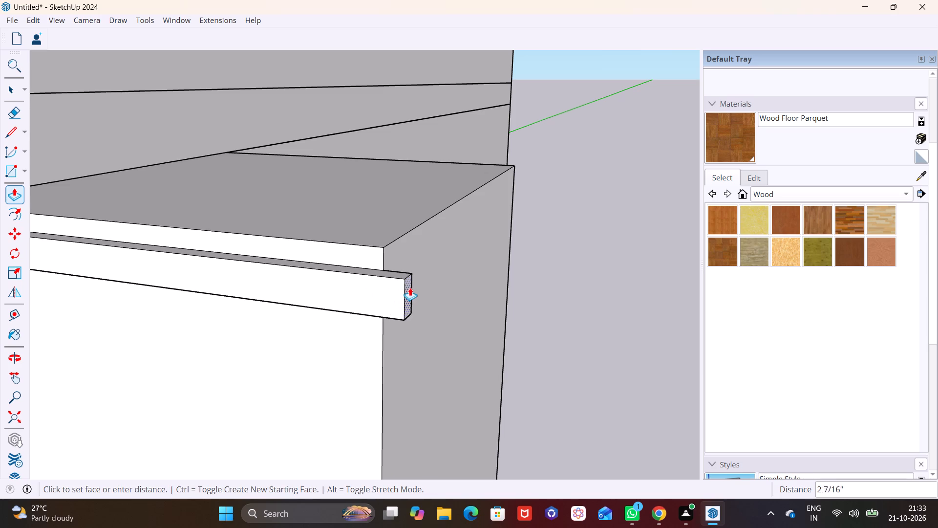
{"action": "left_click", "coordinate": [410, 287]}
{"action": "key", "text": "space"}
Extend the bar's opposite end face 3 7/16" past the seam, over the terrace-door wall.
{"action": "scroll", "coordinate": [216, 329], "scroll_direction": "down", "scroll_amount": 5}
{"action": "middle_click_drag", "start_coordinate": [203, 337], "coordinate": [413, 312]}
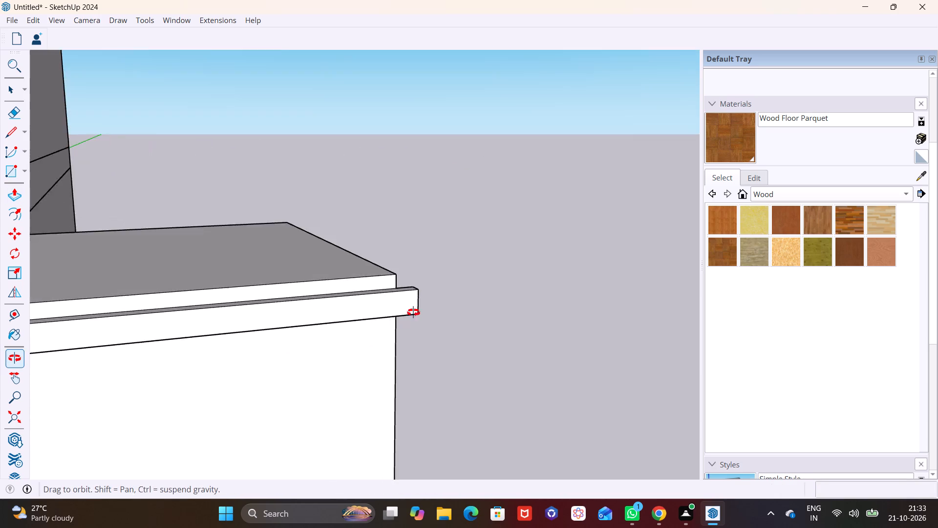
{"action": "middle_click_drag", "start_coordinate": [413, 312], "coordinate": [414, 311]}
{"action": "middle_click_drag", "start_coordinate": [200, 314], "coordinate": [459, 277], "text": "shift"}
{"action": "middle_click_drag", "start_coordinate": [429, 339], "coordinate": [228, 335]}
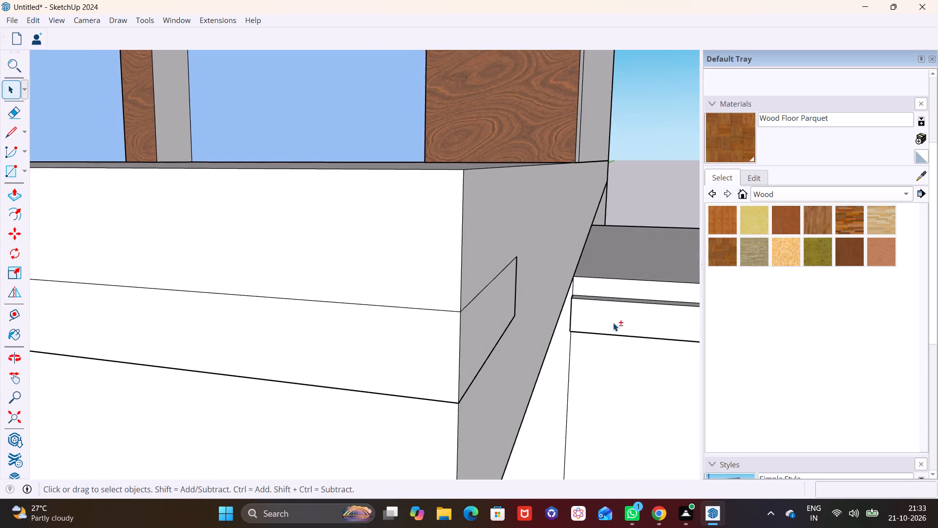
{"action": "middle_click_drag", "start_coordinate": [613, 323], "coordinate": [393, 328], "text": "shift"}
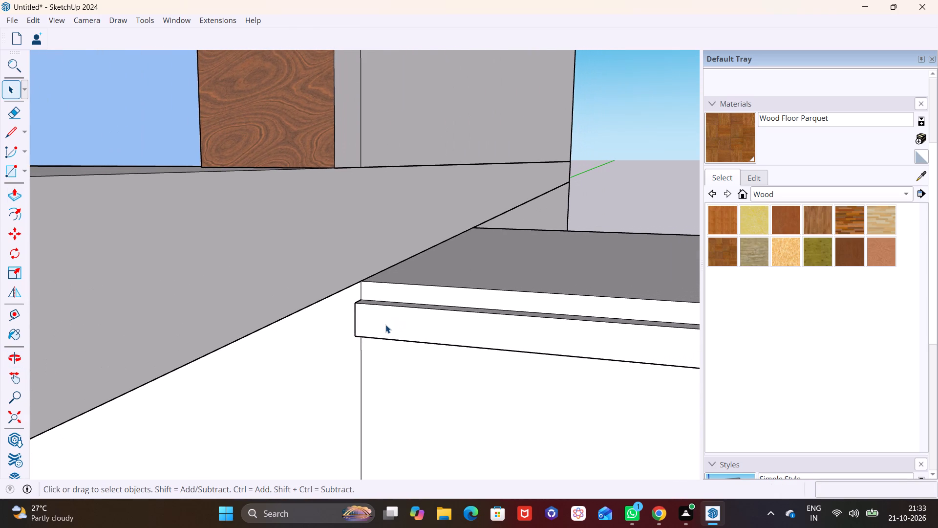
{"action": "middle_click_drag", "start_coordinate": [424, 350], "coordinate": [601, 254]}
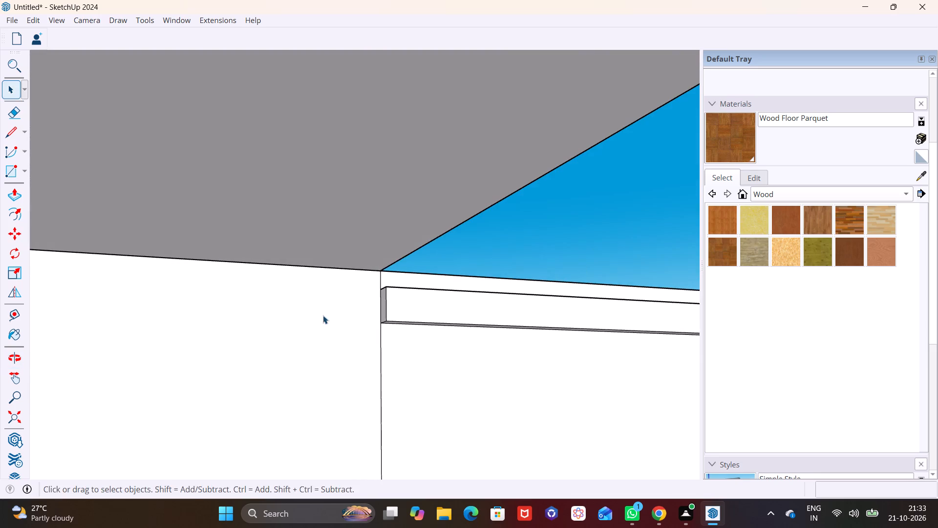
{"action": "middle_click_drag", "start_coordinate": [323, 315], "coordinate": [462, 341]}
{"action": "left_click", "coordinate": [409, 317]}
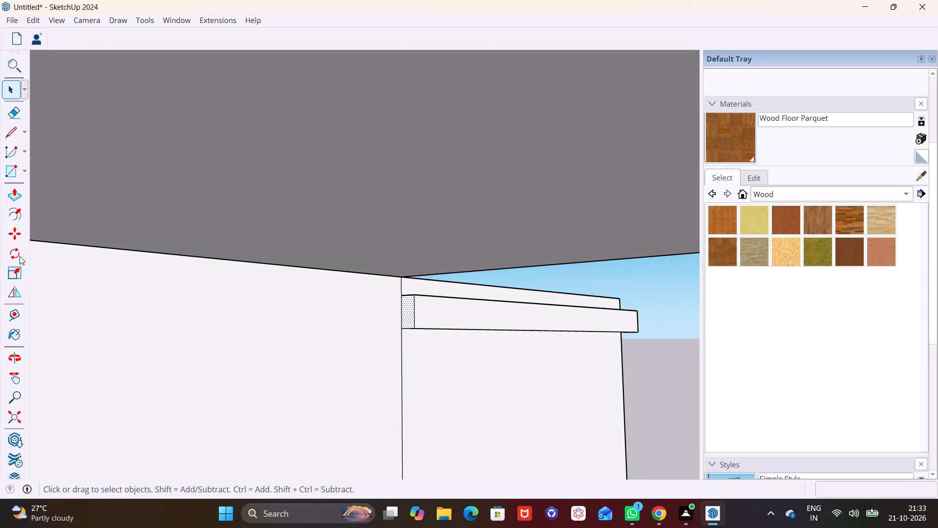
{"action": "left_click", "coordinate": [14, 196]}
{"action": "left_click", "coordinate": [415, 315]}
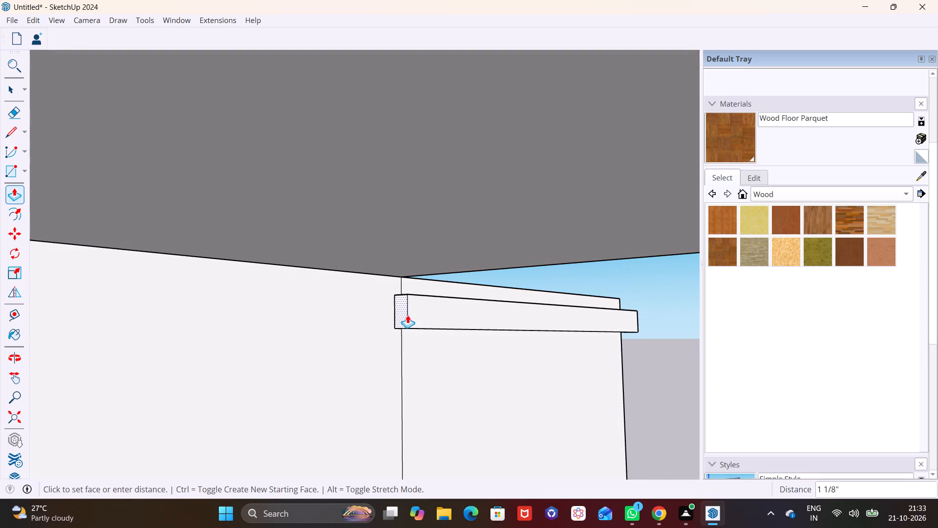
{"action": "left_click", "coordinate": [393, 317]}
Draw a line from top to bottom across the rear face of the bar's overhang beyond the tower's outer side.
{"action": "middle_click_drag", "start_coordinate": [470, 378], "coordinate": [195, 414]}
{"action": "scroll", "coordinate": [243, 409], "scroll_direction": "down", "scroll_amount": 2}
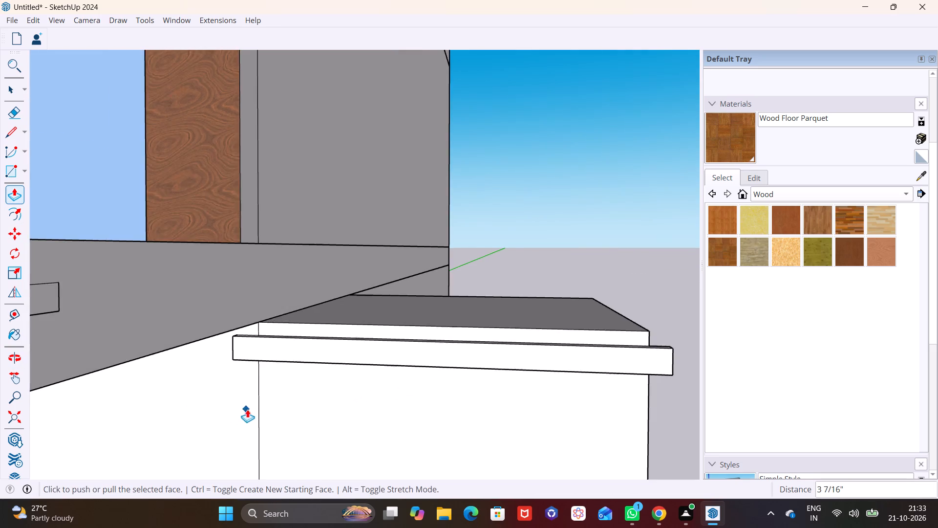
{"action": "scroll", "coordinate": [247, 409], "scroll_direction": "down", "scroll_amount": 7}
{"action": "middle_click_drag", "start_coordinate": [354, 448], "coordinate": [349, 335], "text": "shift"}
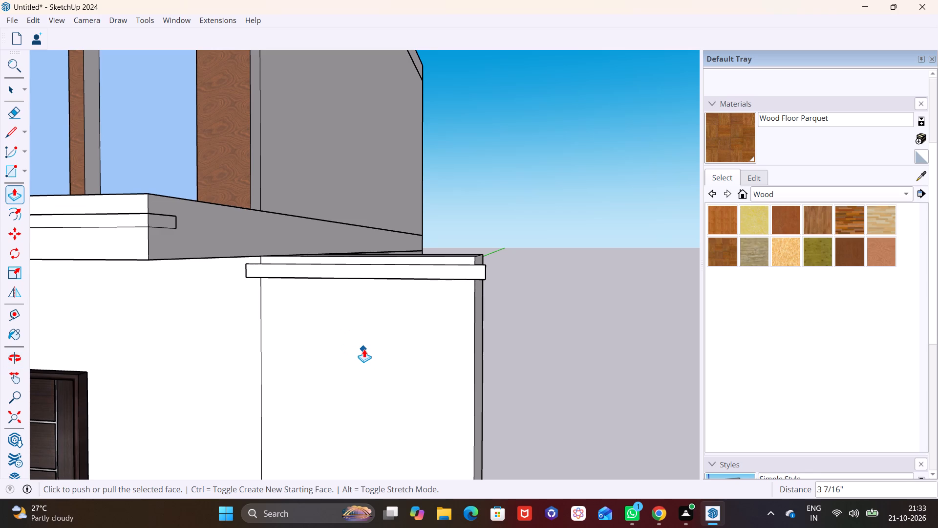
{"action": "middle_click_drag", "start_coordinate": [635, 339], "coordinate": [309, 390]}
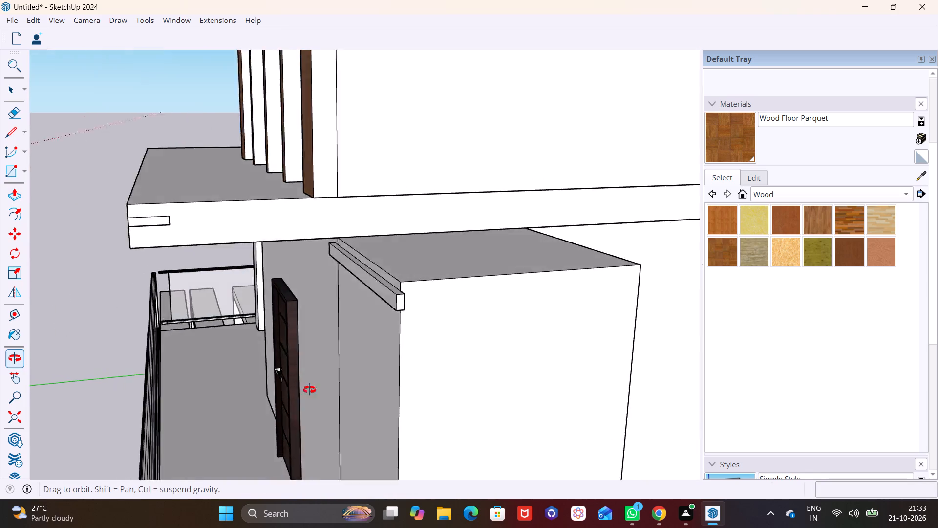
{"action": "middle_click_drag", "start_coordinate": [309, 390], "coordinate": [298, 383]}
{"action": "scroll", "coordinate": [406, 310], "scroll_direction": "up", "scroll_amount": 7}
{"action": "middle_click_drag", "start_coordinate": [394, 308], "coordinate": [266, 304]}
{"action": "scroll", "coordinate": [191, 259], "scroll_direction": "up", "scroll_amount": 6}
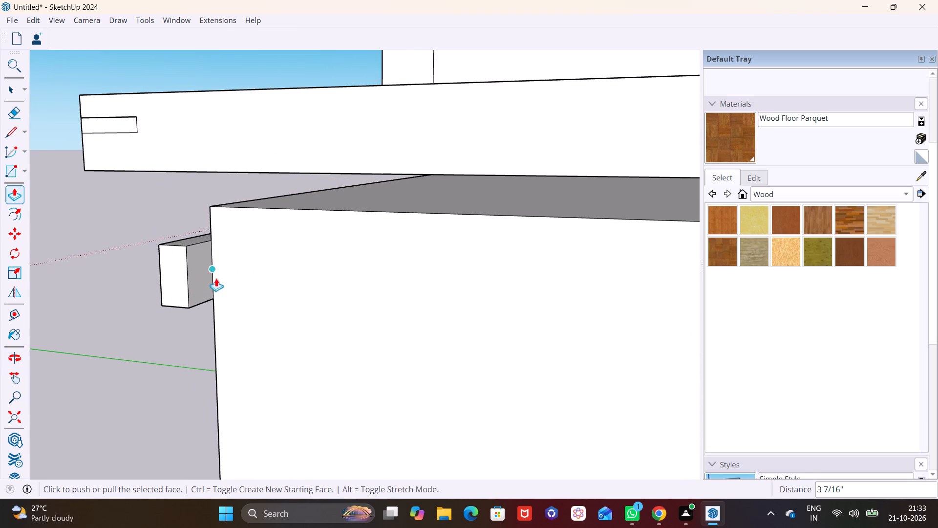
{"action": "middle_click_drag", "start_coordinate": [216, 278], "coordinate": [158, 283]}
{"action": "left_click", "coordinate": [15, 127]}
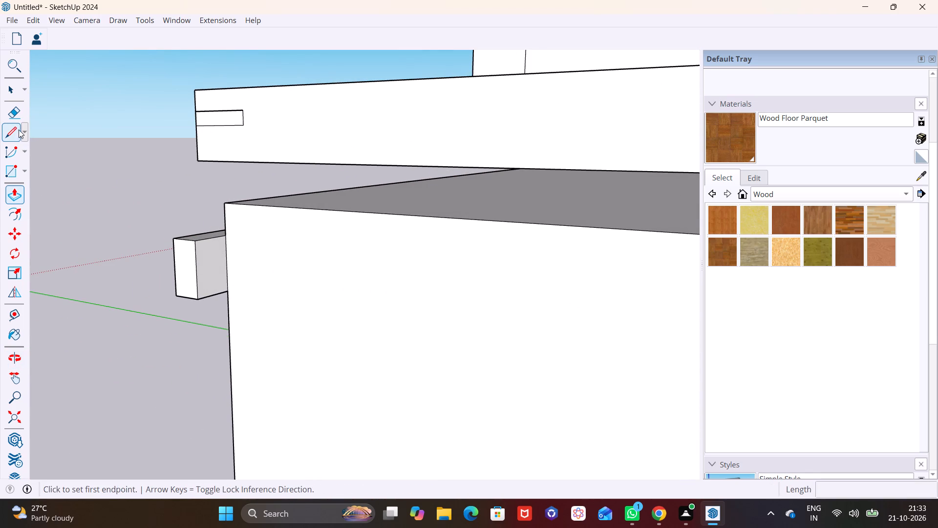
{"action": "left_click", "coordinate": [210, 237]}
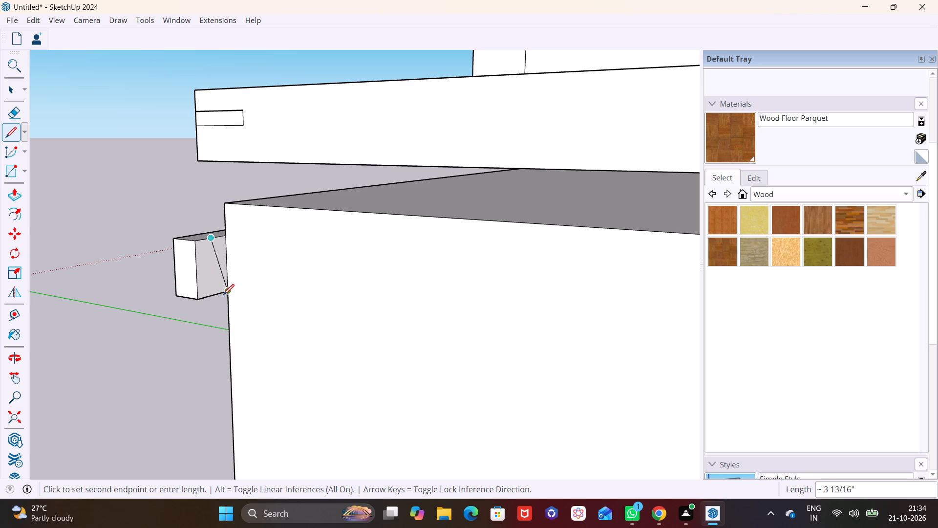
{"action": "left_click", "coordinate": [219, 296]}
Extrude the outer strip of the overhang's rear face 5 7/16" back along the tower's side to form a return.
{"action": "key", "text": "space"}
{"action": "left_click", "coordinate": [204, 276]}
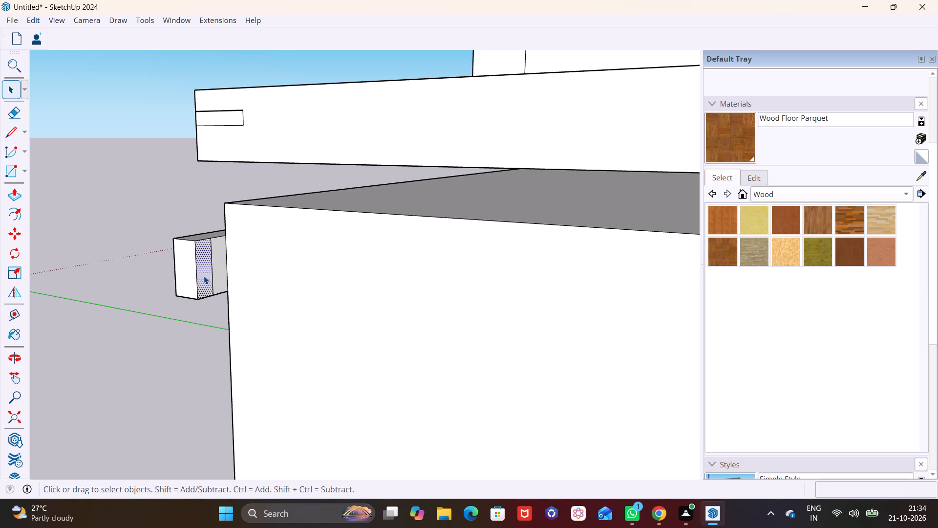
{"action": "left_click", "coordinate": [9, 191]}
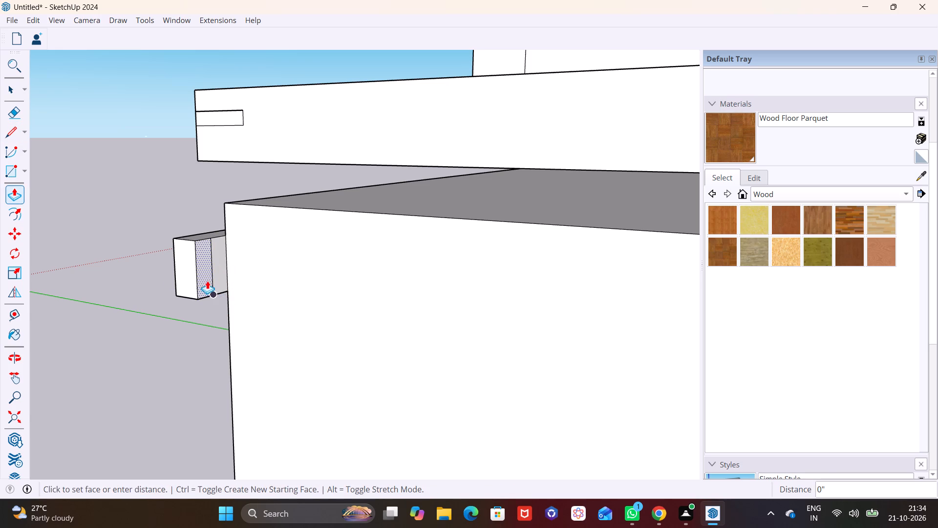
{"action": "left_click", "coordinate": [207, 281]}
{"action": "left_click", "coordinate": [281, 297]}
Examine the new return and the bar from the front and from above at the tower's outer corner.
{"action": "scroll", "coordinate": [275, 350], "scroll_direction": "up", "scroll_amount": 1}
{"action": "scroll", "coordinate": [279, 353], "scroll_direction": "down", "scroll_amount": 3}
{"action": "middle_click_drag", "start_coordinate": [312, 409], "coordinate": [729, 388]}
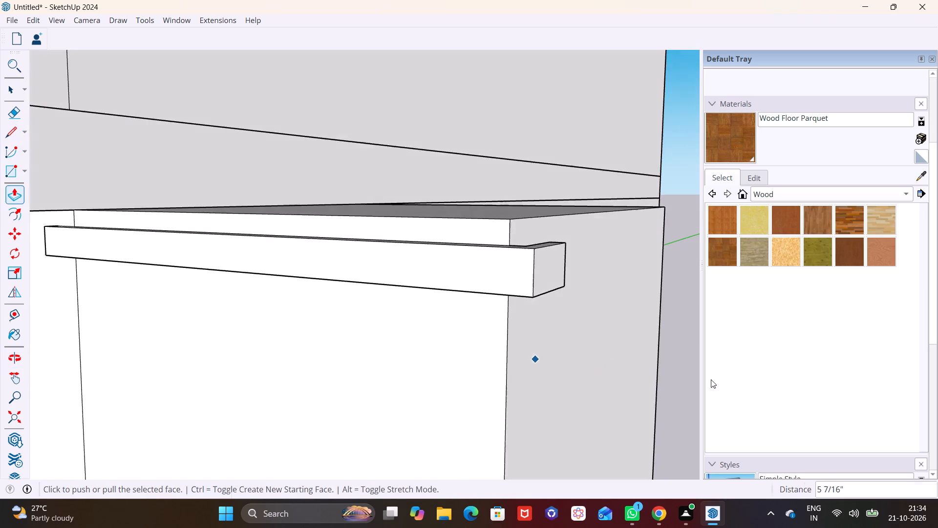
{"action": "middle_click_drag", "start_coordinate": [611, 361], "coordinate": [730, 329]}
{"action": "scroll", "coordinate": [614, 363], "scroll_direction": "down", "scroll_amount": 1}
{"action": "scroll", "coordinate": [409, 328], "scroll_direction": "up", "scroll_amount": 1}
{"action": "scroll", "coordinate": [403, 345], "scroll_direction": "down", "scroll_amount": 4}
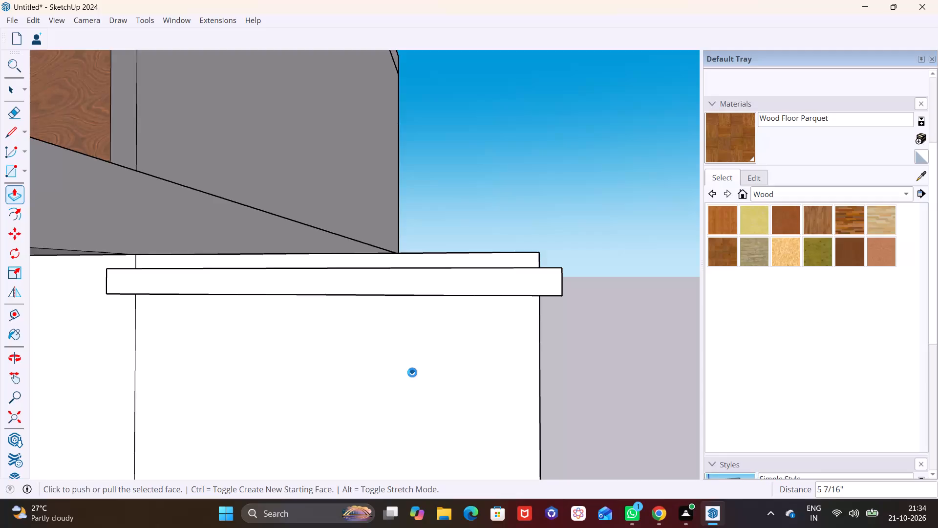
{"action": "scroll", "coordinate": [412, 368], "scroll_direction": "down", "scroll_amount": 2}
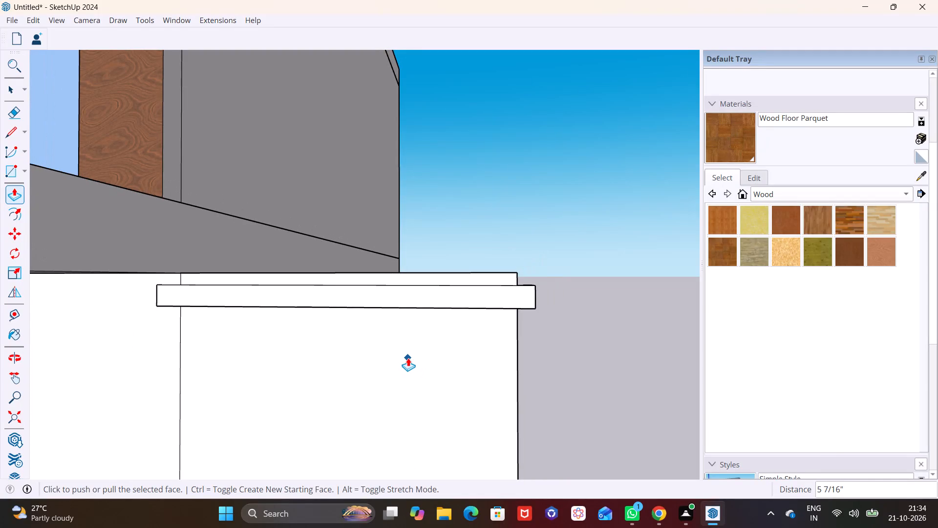
{"action": "middle_click_drag", "start_coordinate": [397, 357], "coordinate": [280, 464]}
{"action": "middle_click_drag", "start_coordinate": [319, 406], "coordinate": [257, 363]}
{"action": "middle_click_drag", "start_coordinate": [303, 361], "coordinate": [242, 352], "text": "shift"}
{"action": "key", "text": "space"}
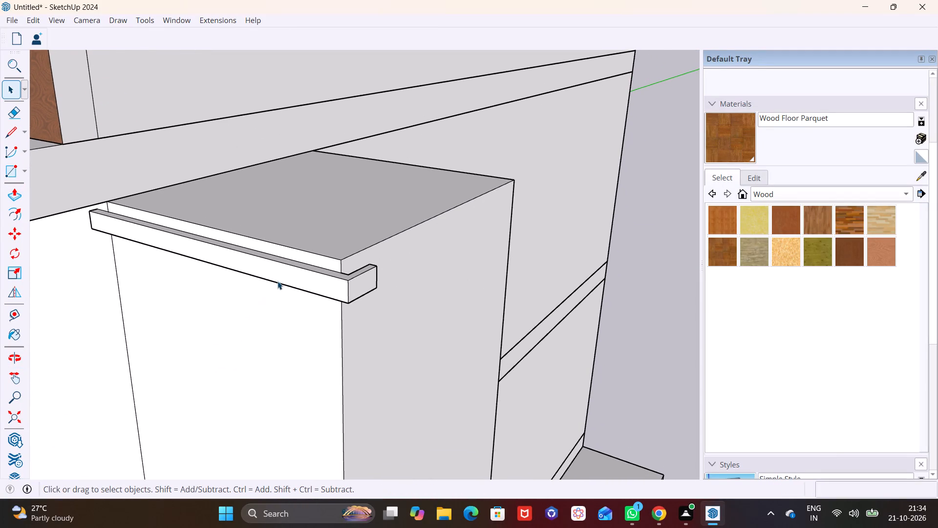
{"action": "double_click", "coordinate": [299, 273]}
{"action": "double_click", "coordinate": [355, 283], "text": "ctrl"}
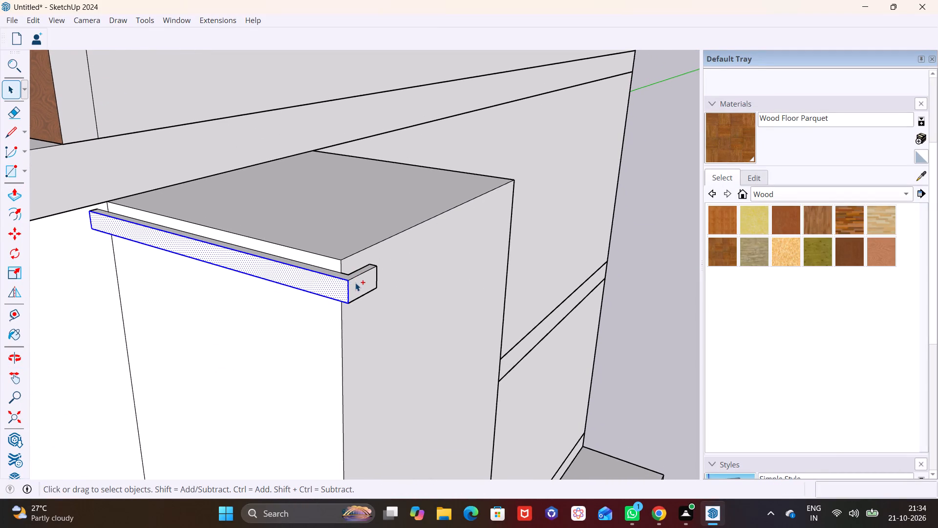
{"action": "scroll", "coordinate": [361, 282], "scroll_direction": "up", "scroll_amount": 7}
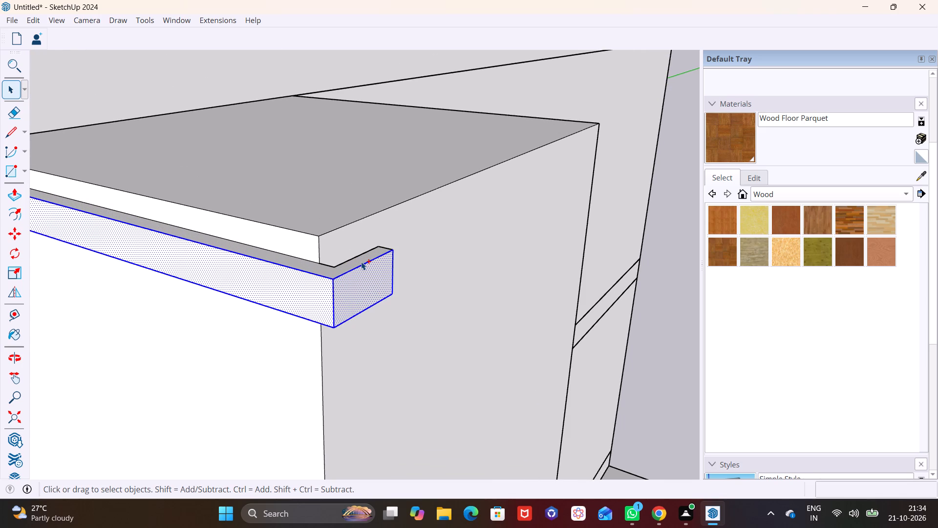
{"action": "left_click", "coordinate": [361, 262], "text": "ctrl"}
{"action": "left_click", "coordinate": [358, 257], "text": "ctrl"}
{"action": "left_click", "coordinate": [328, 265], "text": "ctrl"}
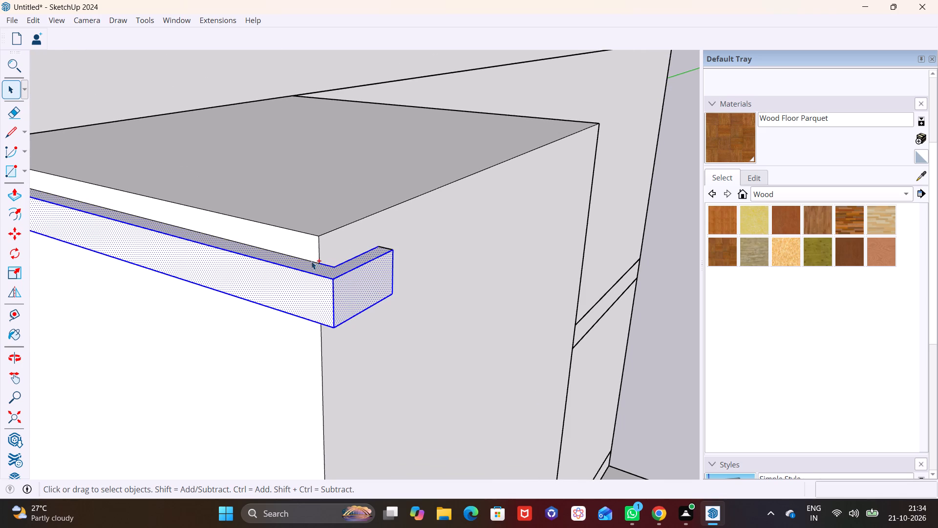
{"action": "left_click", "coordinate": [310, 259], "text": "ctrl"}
Undo the extrusion of the return along the tower's side.
{"action": "key", "text": "ctrl+z"}
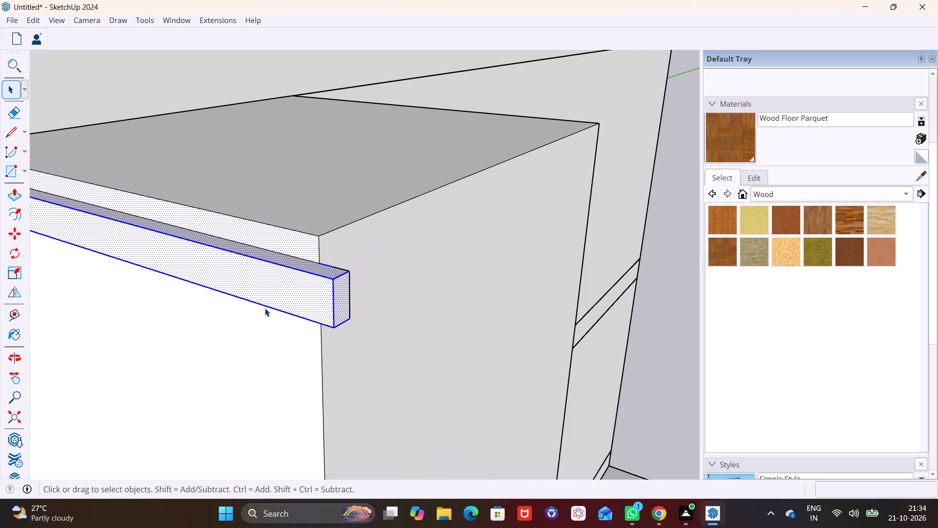
Select the bar's front face, its outer end face and its top face together with their edges.
{"action": "left_click", "coordinate": [265, 308]}
{"action": "double_click", "coordinate": [298, 293]}
{"action": "left_click", "coordinate": [334, 277], "text": "ctrl"}
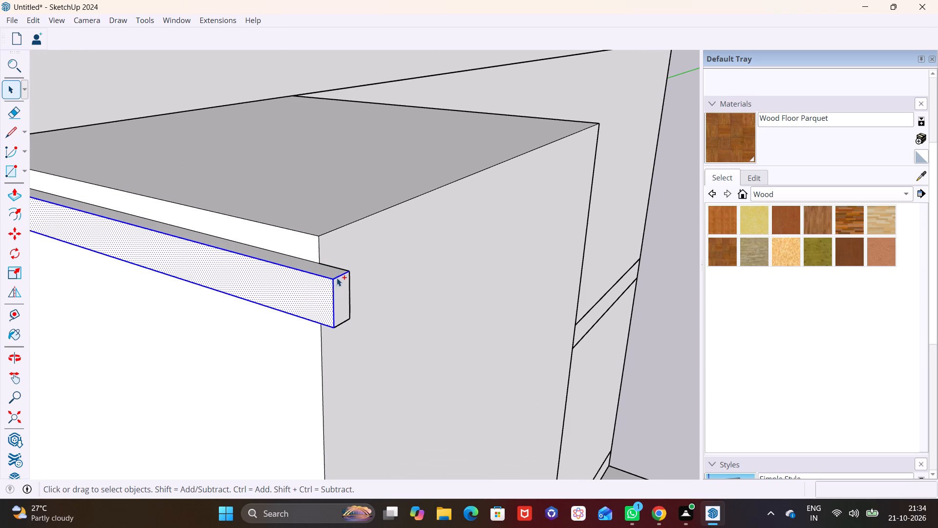
{"action": "left_click", "coordinate": [348, 283], "text": "ctrl"}
{"action": "left_click", "coordinate": [346, 291], "text": "ctrl"}
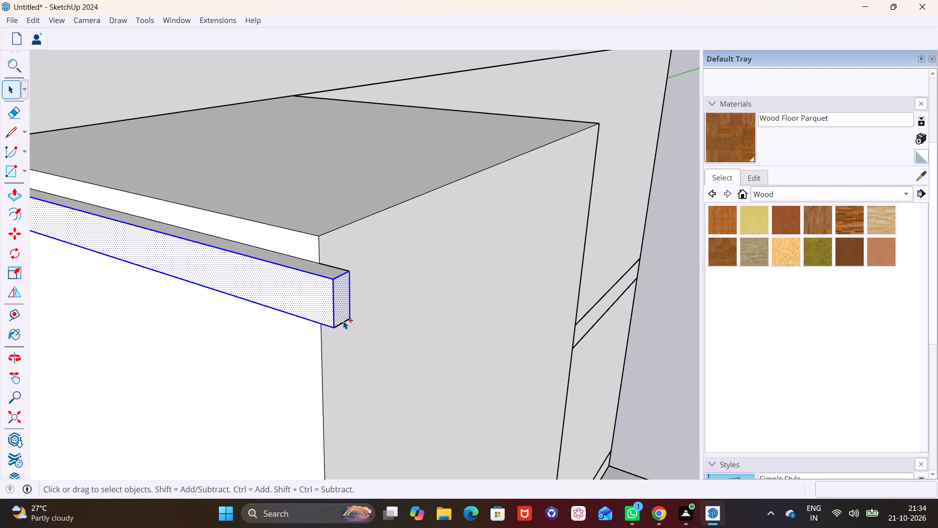
{"action": "left_click", "coordinate": [343, 321], "text": "ctrl"}
{"action": "scroll", "coordinate": [334, 271], "scroll_direction": "up", "scroll_amount": 8, "text": "ctrl"}
{"action": "middle_click_drag", "start_coordinate": [334, 271], "coordinate": [326, 323]}
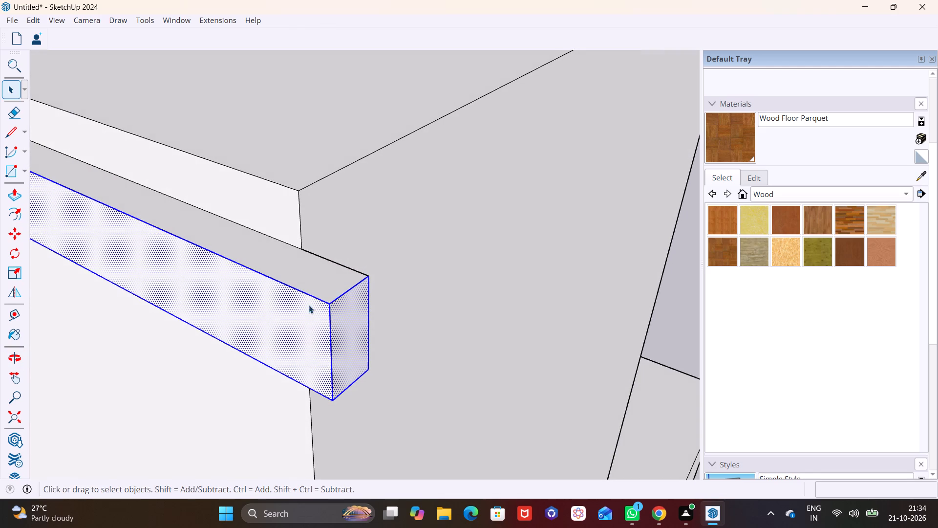
{"action": "left_click", "coordinate": [280, 240], "text": "ctrl"}
{"action": "left_click", "coordinate": [320, 256], "text": "ctrl"}
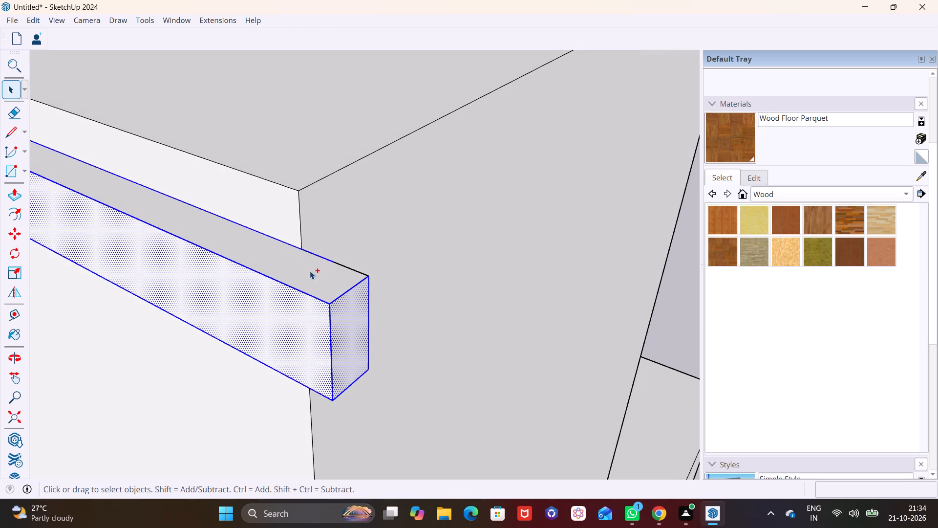
{"action": "left_click", "coordinate": [310, 271], "text": "ctrl"}
Add both rear-face strips of the bar's overhang beyond the tower, with their edges, to the selection.
{"action": "scroll", "coordinate": [340, 304], "scroll_direction": "down", "scroll_amount": 2}
{"action": "middle_click_drag", "start_coordinate": [364, 326], "coordinate": [87, 300]}
{"action": "scroll", "coordinate": [298, 285], "scroll_direction": "up", "scroll_amount": 4}
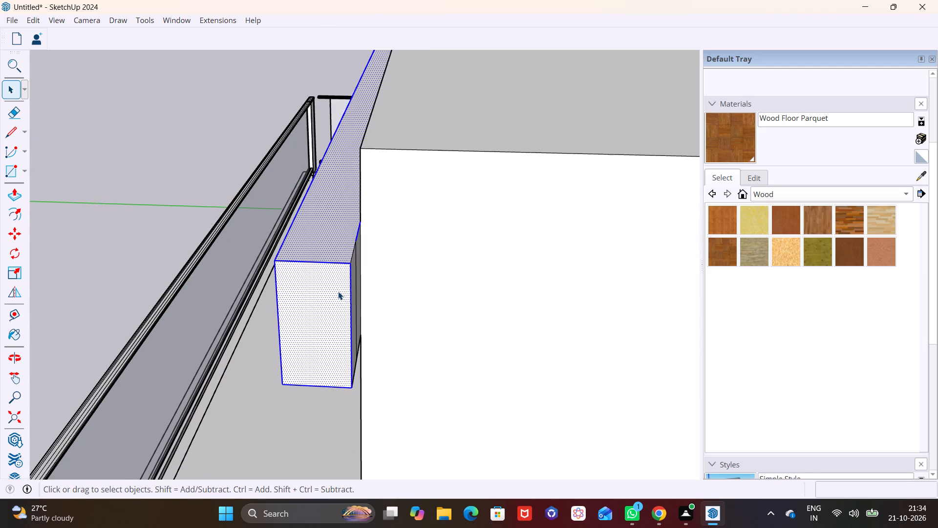
{"action": "middle_click_drag", "start_coordinate": [349, 296], "coordinate": [219, 284]}
{"action": "left_click", "coordinate": [350, 304], "text": "ctrl"}
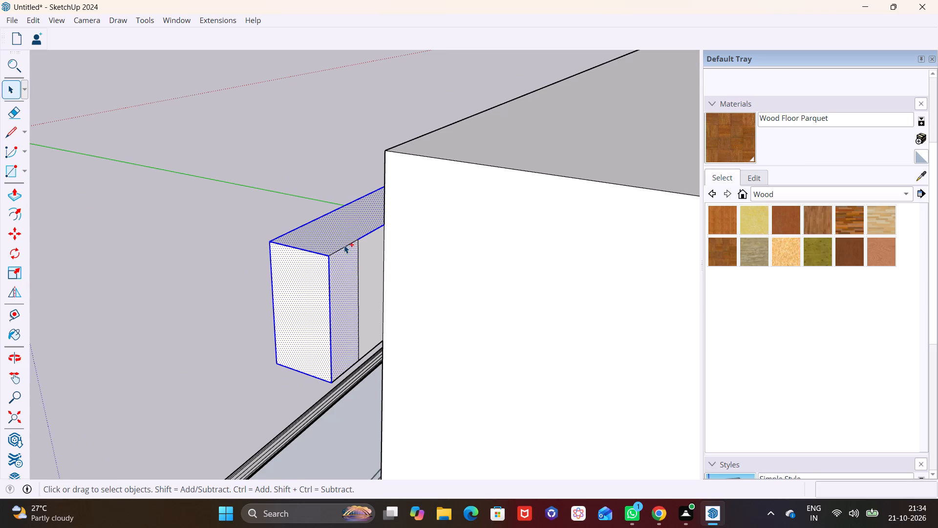
{"action": "left_click", "coordinate": [344, 245], "text": "ctrl"}
{"action": "left_click", "coordinate": [344, 247], "text": "ctrl"}
{"action": "left_click", "coordinate": [365, 260], "text": "ctrl"}
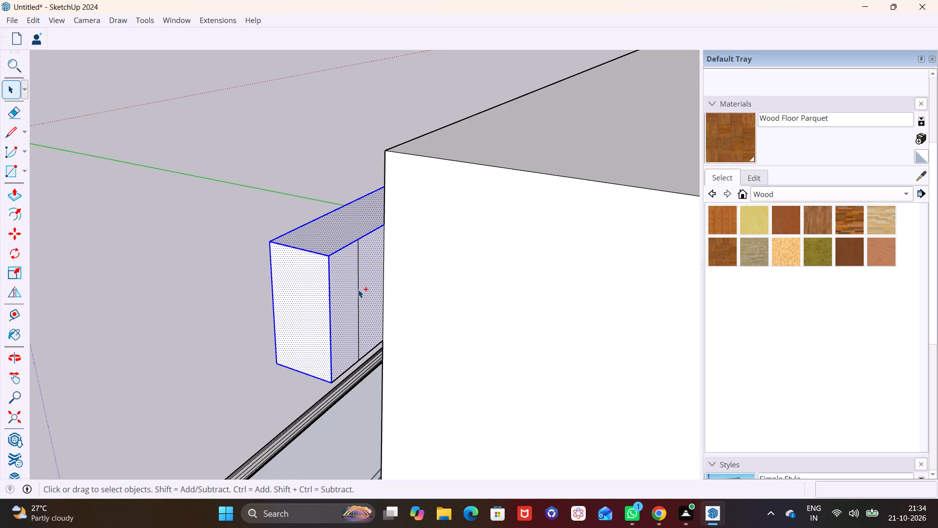
{"action": "left_click", "coordinate": [353, 366], "text": "ctrl"}
{"action": "left_click", "coordinate": [369, 352], "text": "ctrl"}
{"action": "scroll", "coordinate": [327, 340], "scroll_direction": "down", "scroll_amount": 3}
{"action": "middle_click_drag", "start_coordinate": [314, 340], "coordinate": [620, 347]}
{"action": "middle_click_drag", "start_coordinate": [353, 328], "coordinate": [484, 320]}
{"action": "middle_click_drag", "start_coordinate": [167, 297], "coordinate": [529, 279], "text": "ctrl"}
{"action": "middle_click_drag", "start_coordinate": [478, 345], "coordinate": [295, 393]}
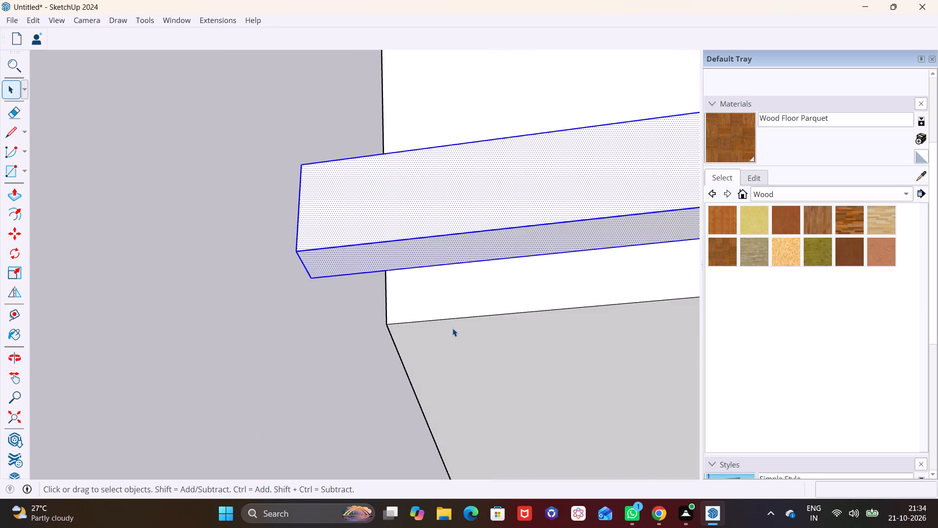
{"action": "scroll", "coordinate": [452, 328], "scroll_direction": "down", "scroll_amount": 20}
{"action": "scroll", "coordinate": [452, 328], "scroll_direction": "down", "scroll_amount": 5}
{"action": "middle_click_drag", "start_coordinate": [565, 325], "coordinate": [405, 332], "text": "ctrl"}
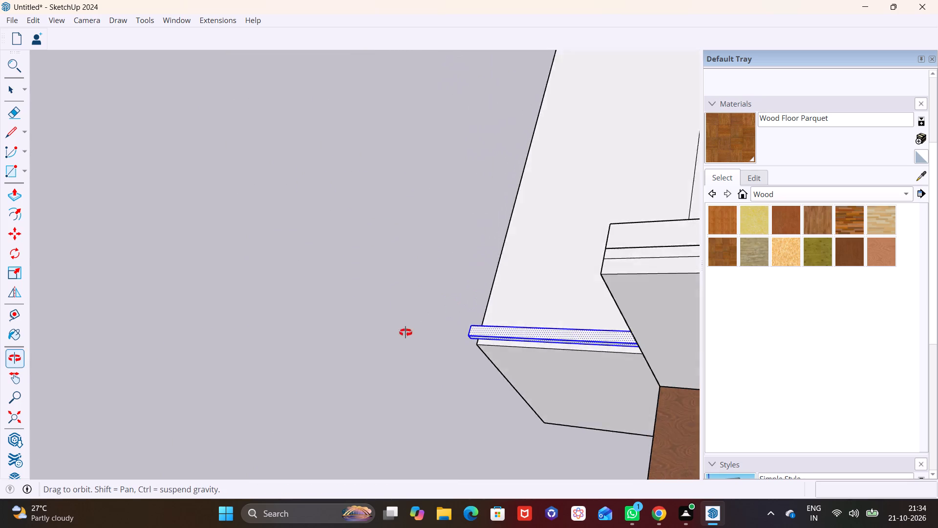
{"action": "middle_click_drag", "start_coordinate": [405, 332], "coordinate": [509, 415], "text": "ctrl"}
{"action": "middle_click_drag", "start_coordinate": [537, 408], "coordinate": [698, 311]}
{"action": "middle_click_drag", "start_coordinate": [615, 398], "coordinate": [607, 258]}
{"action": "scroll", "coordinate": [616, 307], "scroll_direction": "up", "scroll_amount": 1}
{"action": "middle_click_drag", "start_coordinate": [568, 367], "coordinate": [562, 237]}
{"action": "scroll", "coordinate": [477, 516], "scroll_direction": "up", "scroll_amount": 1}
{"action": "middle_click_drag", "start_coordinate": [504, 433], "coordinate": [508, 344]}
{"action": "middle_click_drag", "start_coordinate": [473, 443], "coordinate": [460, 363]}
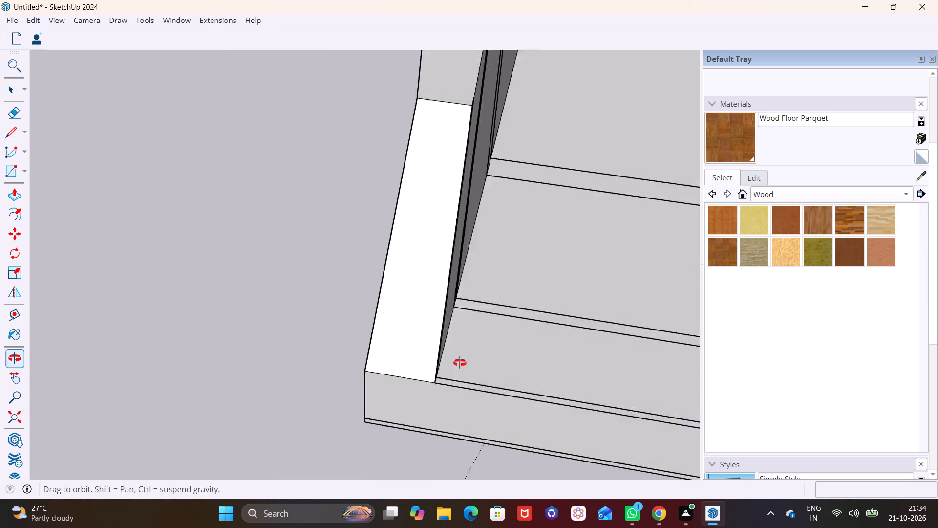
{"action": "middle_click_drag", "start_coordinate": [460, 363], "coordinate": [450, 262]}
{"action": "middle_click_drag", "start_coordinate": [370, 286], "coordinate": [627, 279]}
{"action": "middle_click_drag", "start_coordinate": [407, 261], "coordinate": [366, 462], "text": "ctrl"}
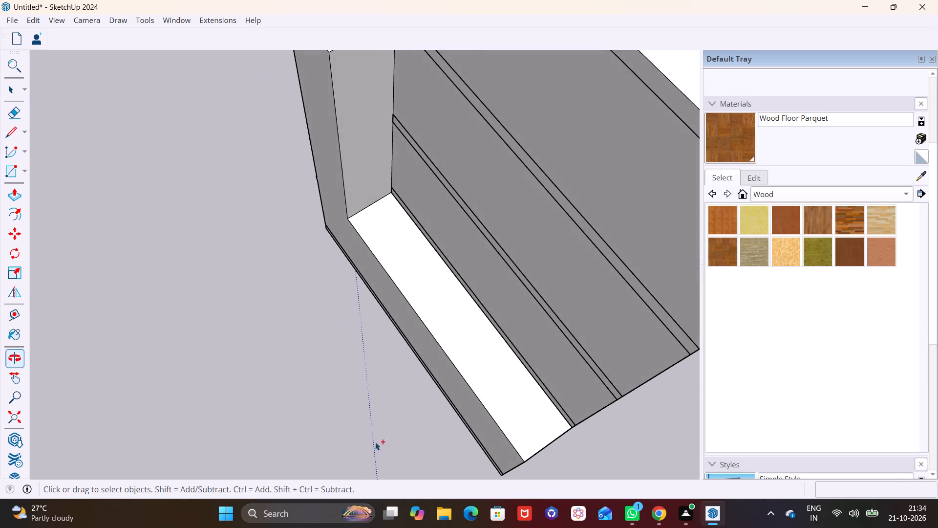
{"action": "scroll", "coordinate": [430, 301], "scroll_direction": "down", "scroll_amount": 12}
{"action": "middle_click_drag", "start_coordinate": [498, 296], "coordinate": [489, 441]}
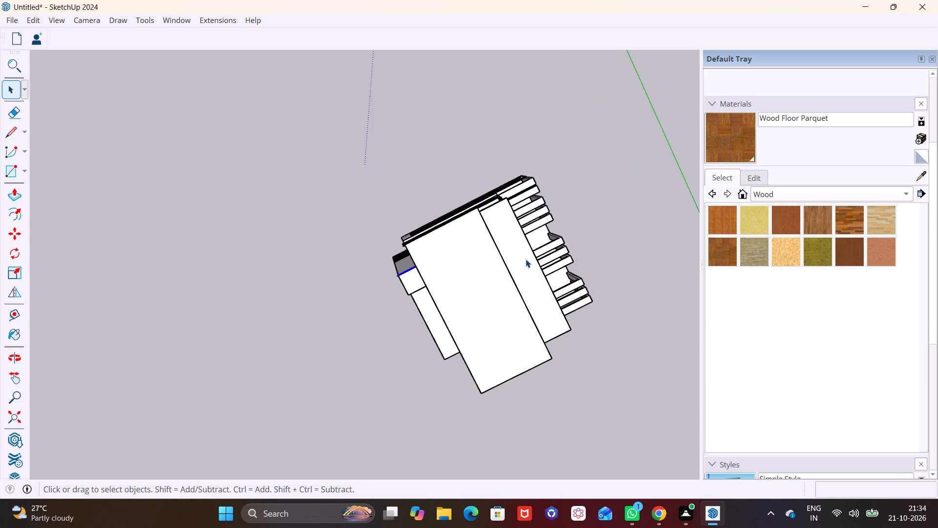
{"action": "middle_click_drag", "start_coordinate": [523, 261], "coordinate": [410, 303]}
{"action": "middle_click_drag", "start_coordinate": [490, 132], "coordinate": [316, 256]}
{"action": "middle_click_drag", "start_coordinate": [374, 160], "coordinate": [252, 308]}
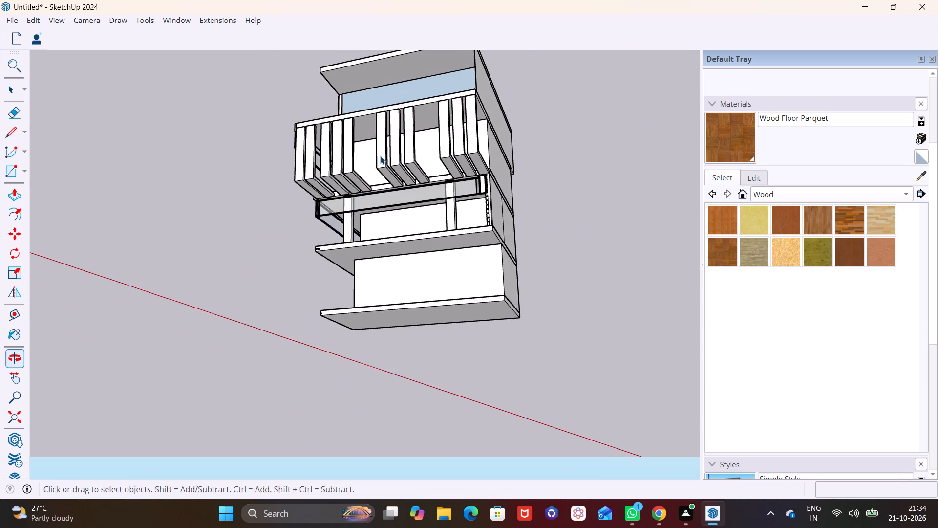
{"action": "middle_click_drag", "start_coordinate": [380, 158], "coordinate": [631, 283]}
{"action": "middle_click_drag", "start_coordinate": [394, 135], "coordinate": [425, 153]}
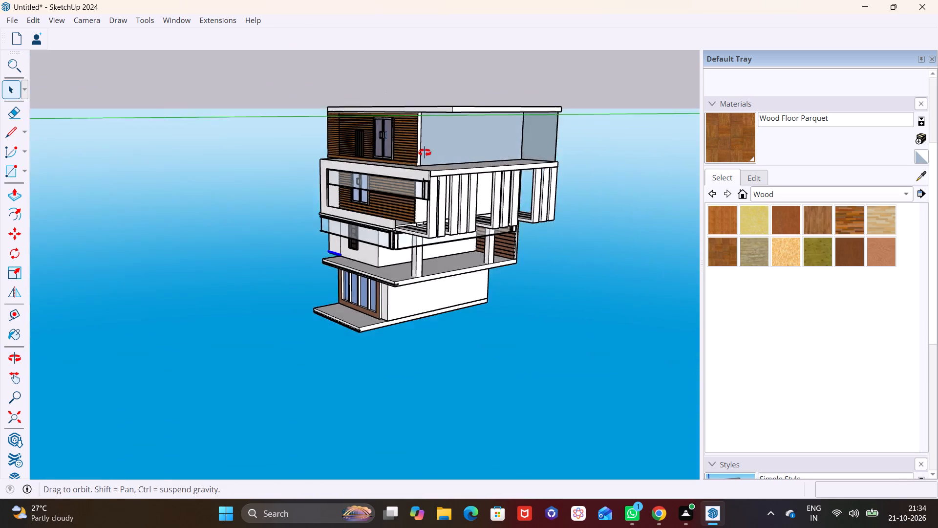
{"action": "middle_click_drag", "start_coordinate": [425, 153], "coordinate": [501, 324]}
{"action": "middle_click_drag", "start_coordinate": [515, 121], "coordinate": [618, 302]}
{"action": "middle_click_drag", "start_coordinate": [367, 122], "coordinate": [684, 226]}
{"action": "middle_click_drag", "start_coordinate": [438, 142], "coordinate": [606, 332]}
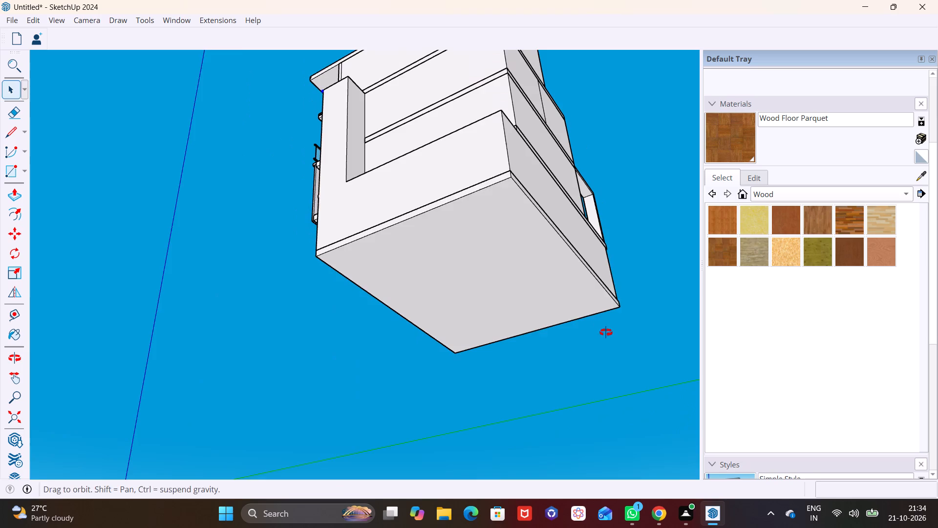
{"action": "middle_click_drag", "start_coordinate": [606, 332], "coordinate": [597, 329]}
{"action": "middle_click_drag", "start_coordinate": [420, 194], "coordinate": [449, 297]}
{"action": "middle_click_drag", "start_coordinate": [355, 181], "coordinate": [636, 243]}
Add the bar's underside face and its bounding edges to the selection.
{"action": "scroll", "coordinate": [469, 118], "scroll_direction": "up", "scroll_amount": 5}
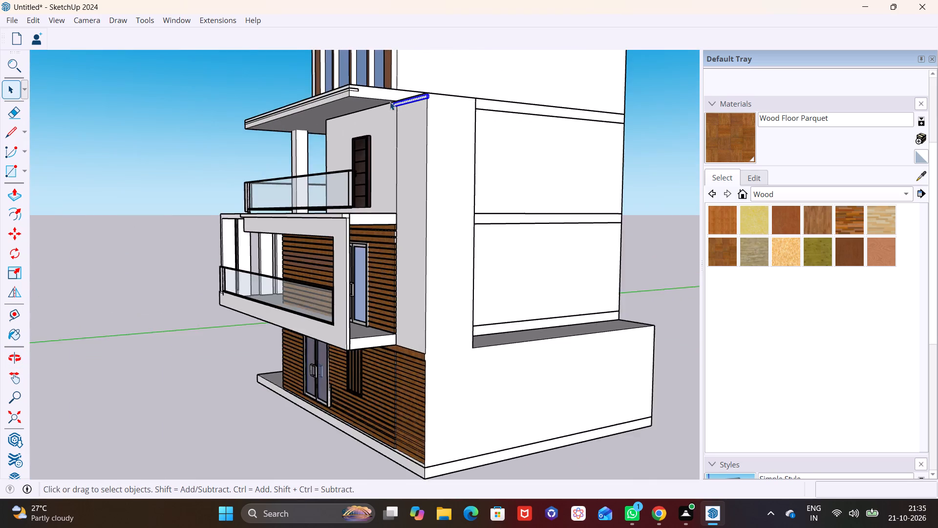
{"action": "scroll", "coordinate": [390, 102], "scroll_direction": "up", "scroll_amount": 12}
{"action": "middle_click_drag", "start_coordinate": [407, 117], "coordinate": [324, 259]}
{"action": "middle_click_drag", "start_coordinate": [363, 230], "coordinate": [447, 91]}
{"action": "middle_click_drag", "start_coordinate": [450, 93], "coordinate": [430, 192], "text": "ctrl"}
{"action": "scroll", "coordinate": [430, 192], "scroll_direction": "up", "scroll_amount": 1, "text": "ctrl"}
{"action": "middle_click_drag", "start_coordinate": [454, 152], "coordinate": [393, 307], "text": "shift"}
{"action": "middle_click_drag", "start_coordinate": [399, 310], "coordinate": [448, 129]}
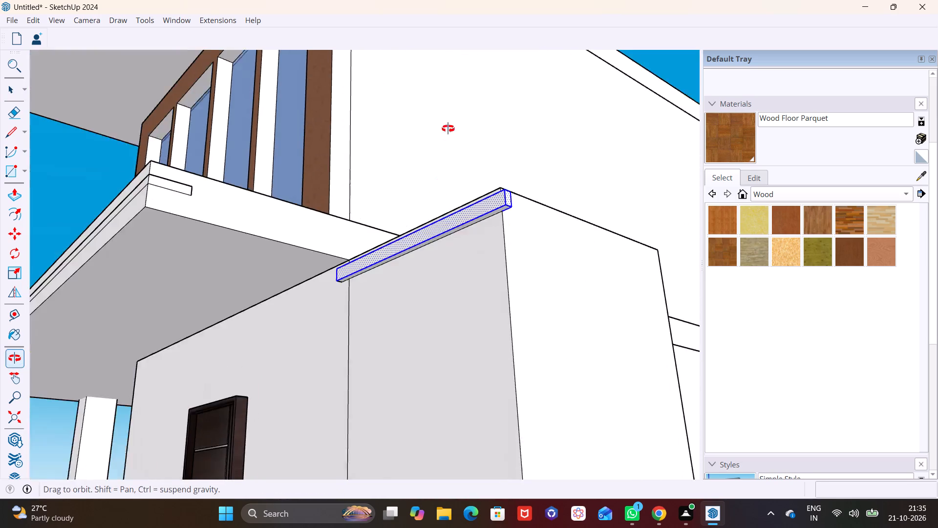
{"action": "middle_click_drag", "start_coordinate": [448, 129], "coordinate": [449, 126]}
{"action": "scroll", "coordinate": [454, 276], "scroll_direction": "up", "scroll_amount": 11}
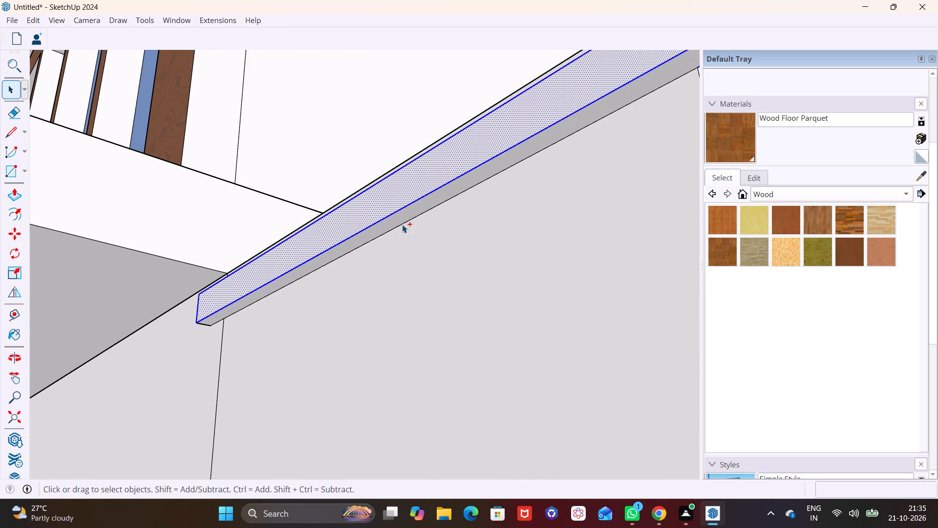
{"action": "left_click", "coordinate": [403, 217], "text": "ctrl"}
{"action": "left_click", "coordinate": [411, 221], "text": "ctrl"}
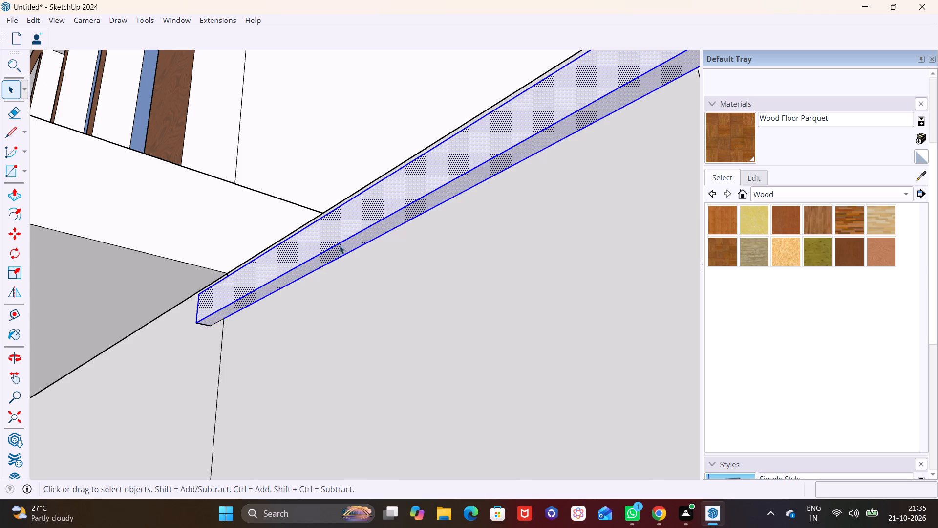
{"action": "left_click", "coordinate": [216, 325], "text": "ctrl"}
{"action": "left_click", "coordinate": [208, 325], "text": "ctrl"}
{"action": "middle_click", "coordinate": [315, 231]}
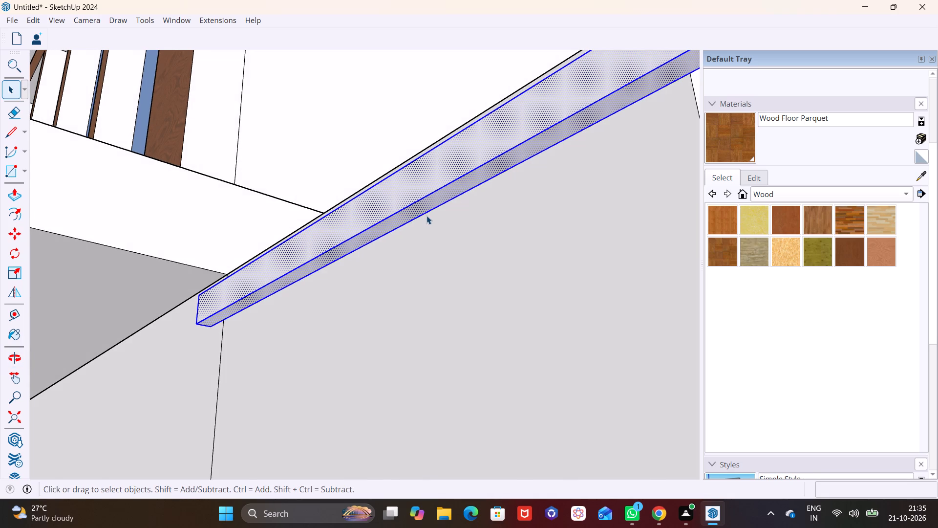
Add the bar's remaining end face and its bounding edges, including the rear top edge of the overhang, to the selection.
{"action": "middle_click_drag", "start_coordinate": [426, 216], "coordinate": [270, 278], "text": "shift"}
{"action": "middle_click_drag", "start_coordinate": [234, 265], "coordinate": [277, 265]}
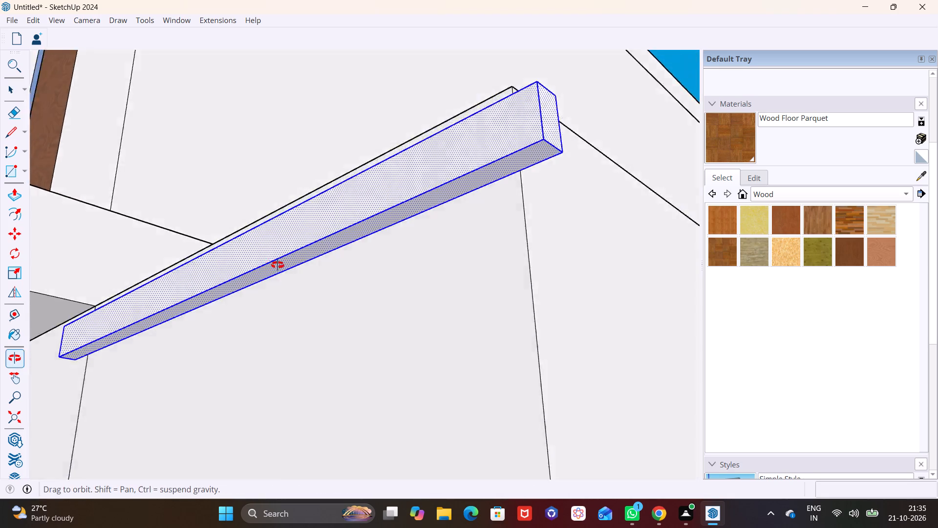
{"action": "middle_click_drag", "start_coordinate": [277, 265], "coordinate": [430, 283]}
{"action": "middle_click_drag", "start_coordinate": [269, 278], "coordinate": [366, 286], "text": "shift"}
{"action": "middle_click_drag", "start_coordinate": [174, 261], "coordinate": [348, 279]}
{"action": "middle_click_drag", "start_coordinate": [199, 285], "coordinate": [220, 286], "text": "shift"}
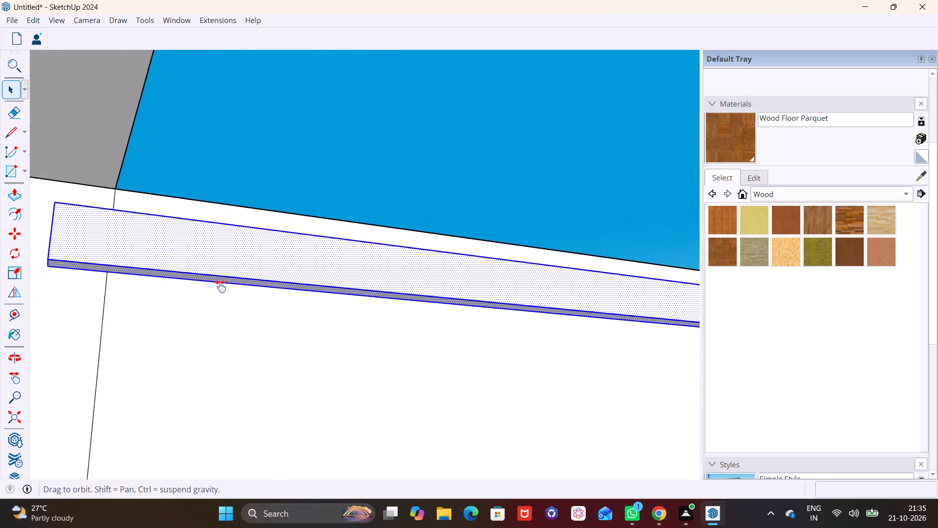
{"action": "middle_click_drag", "start_coordinate": [220, 286], "coordinate": [297, 298], "text": "shift"}
{"action": "middle_click_drag", "start_coordinate": [214, 283], "coordinate": [374, 297]}
{"action": "scroll", "coordinate": [133, 219], "scroll_direction": "up", "scroll_amount": 8}
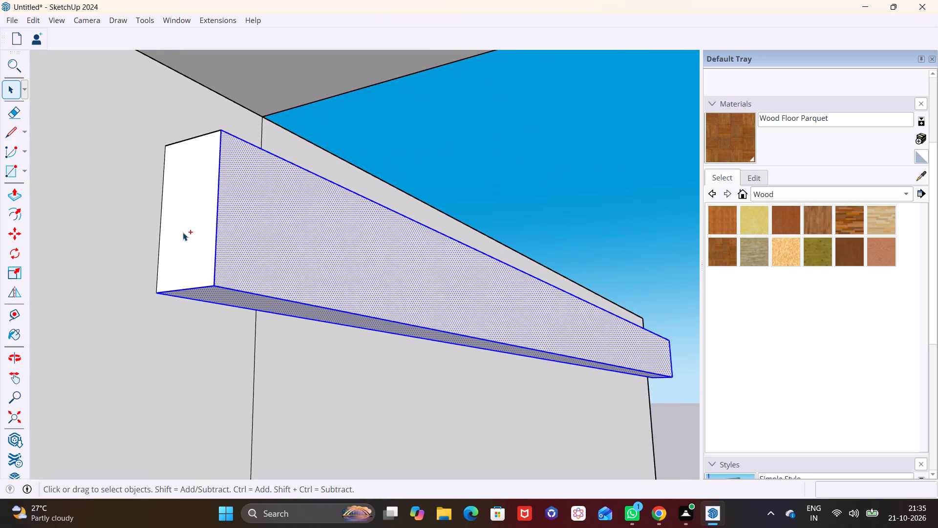
{"action": "left_click", "coordinate": [183, 232], "text": "ctrl"}
{"action": "left_click", "coordinate": [162, 228], "text": "ctrl"}
{"action": "left_click", "coordinate": [203, 136], "text": "ctrl"}
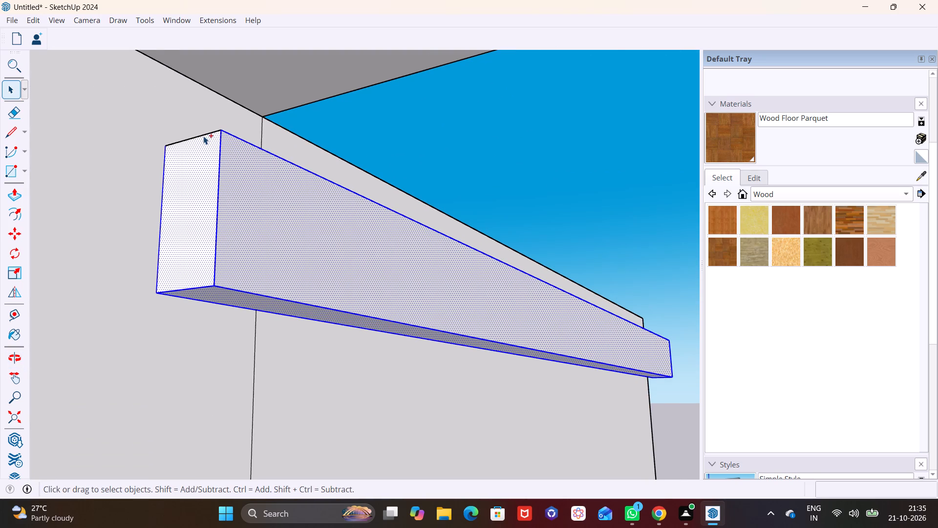
{"action": "middle_click_drag", "start_coordinate": [284, 145], "coordinate": [239, 271]}
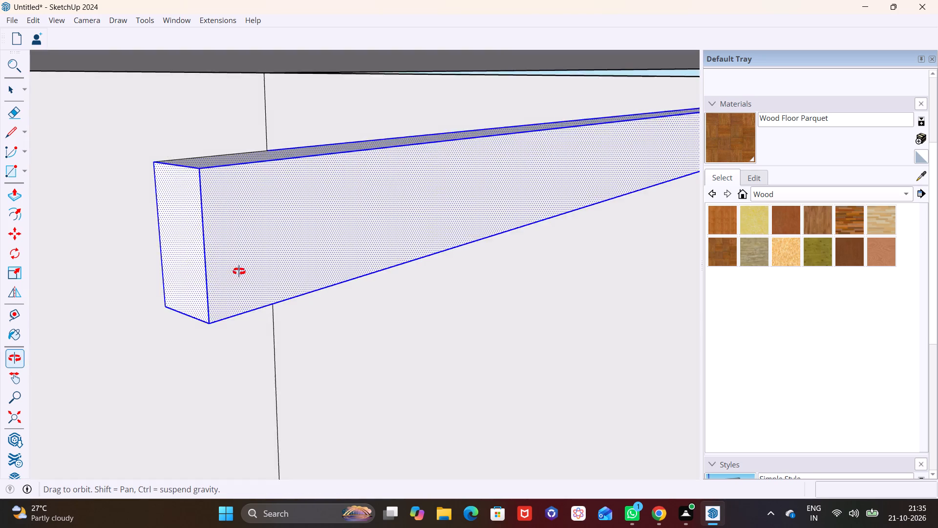
{"action": "middle_click_drag", "start_coordinate": [239, 271], "coordinate": [239, 264]}
{"action": "scroll", "coordinate": [213, 133], "scroll_direction": "up", "scroll_amount": 8}
{"action": "middle_click_drag", "start_coordinate": [232, 184], "coordinate": [233, 197]}
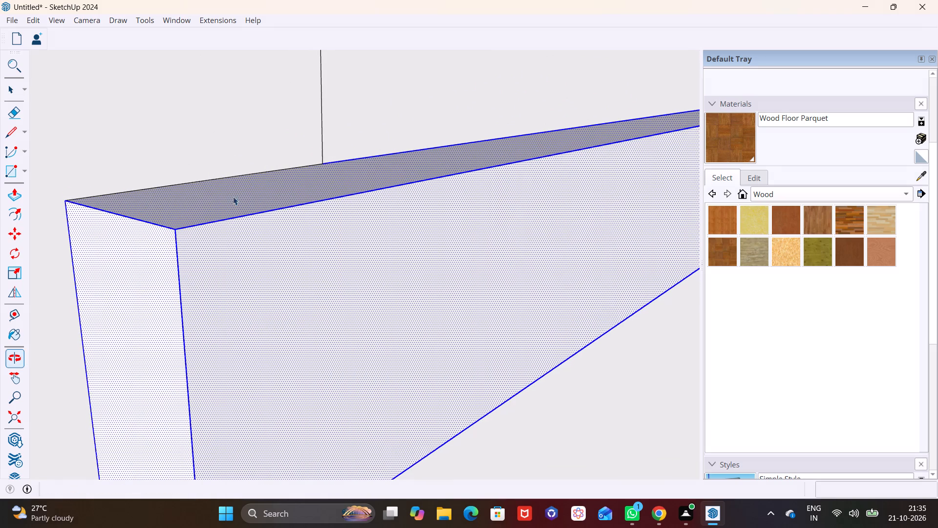
{"action": "left_click", "coordinate": [213, 178], "text": "ctrl"}
Copy the selected bar three times straight down the tower face, spacing each copy about 4 1/4" to 4 7/16" below the previous one.
{"action": "scroll", "coordinate": [235, 191], "scroll_direction": "down", "scroll_amount": 8}
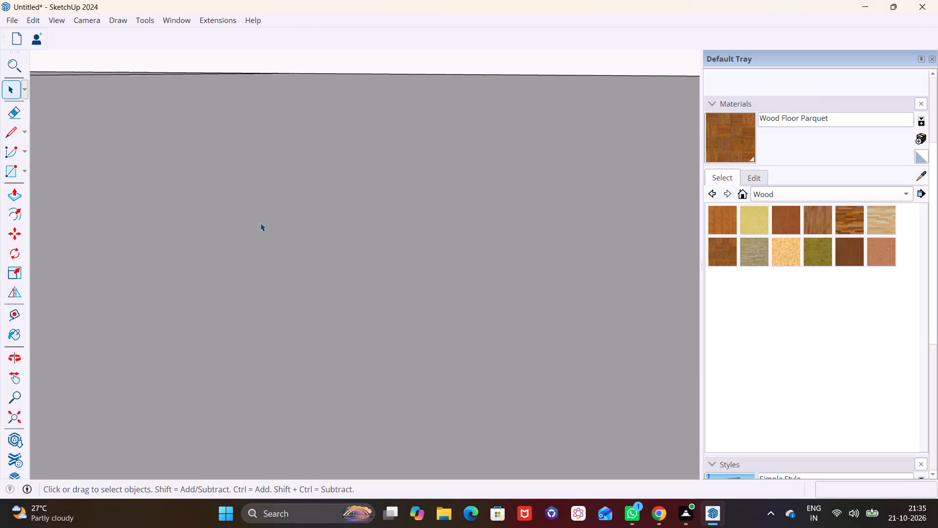
{"action": "scroll", "coordinate": [260, 223], "scroll_direction": "down", "scroll_amount": 20}
{"action": "scroll", "coordinate": [260, 223], "scroll_direction": "down", "scroll_amount": 17}
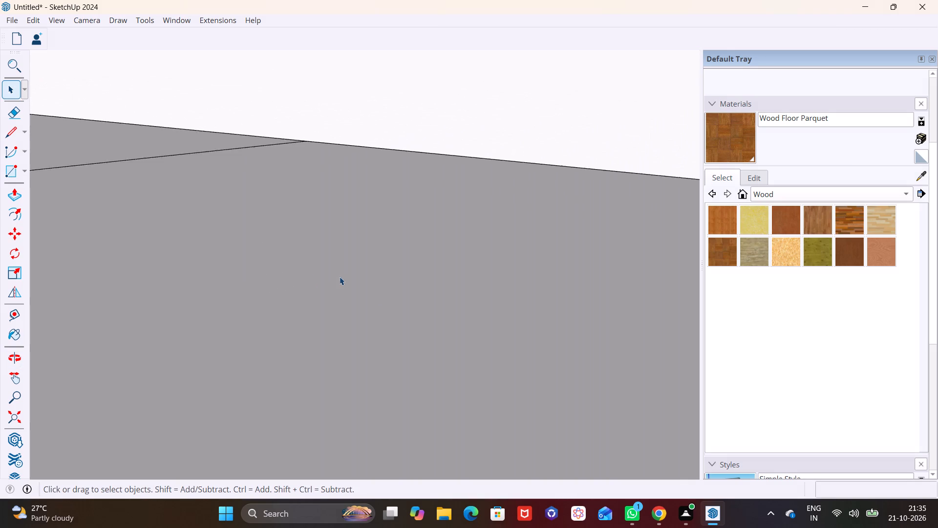
{"action": "scroll", "coordinate": [340, 277], "scroll_direction": "down", "scroll_amount": 20}
{"action": "scroll", "coordinate": [340, 277], "scroll_direction": "down", "scroll_amount": 16}
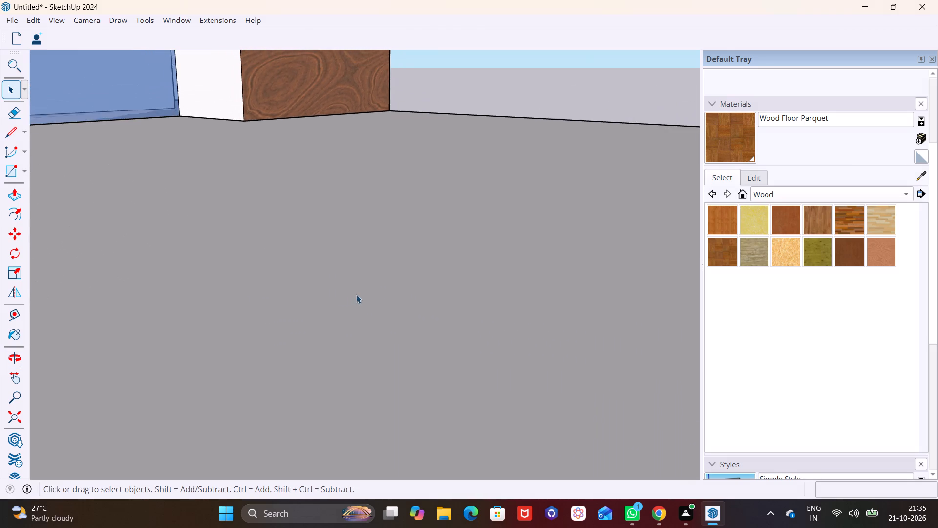
{"action": "scroll", "coordinate": [356, 295], "scroll_direction": "down", "scroll_amount": 20}
{"action": "scroll", "coordinate": [356, 295], "scroll_direction": "down", "scroll_amount": 8}
{"action": "middle_click_drag", "start_coordinate": [388, 345], "coordinate": [300, 337]}
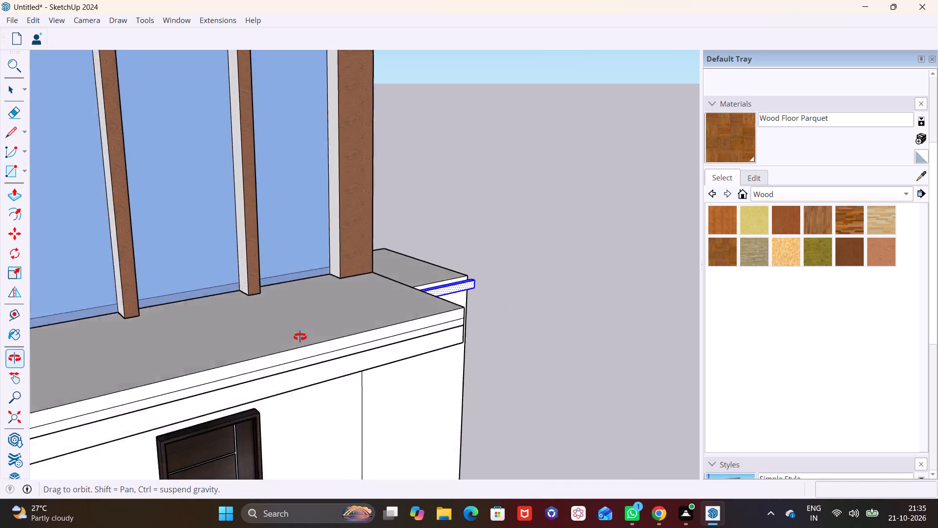
{"action": "middle_click_drag", "start_coordinate": [300, 337], "coordinate": [239, 327]}
{"action": "middle_click_drag", "start_coordinate": [458, 337], "coordinate": [306, 310]}
{"action": "scroll", "coordinate": [295, 295], "scroll_direction": "up", "scroll_amount": 7}
{"action": "middle_click_drag", "start_coordinate": [196, 276], "coordinate": [211, 209]}
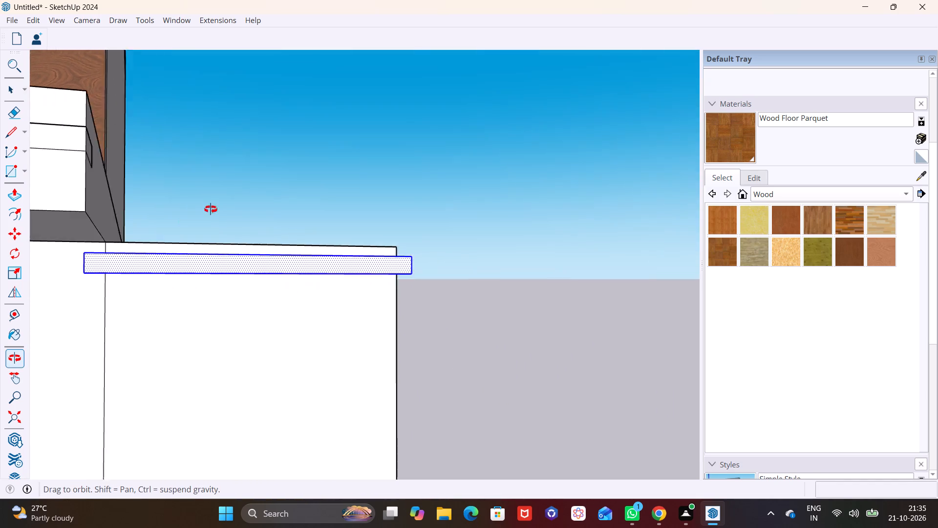
{"action": "middle_click_drag", "start_coordinate": [211, 209], "coordinate": [256, 201]}
{"action": "scroll", "coordinate": [96, 263], "scroll_direction": "up", "scroll_amount": 1}
{"action": "middle_click_drag", "start_coordinate": [99, 267], "coordinate": [293, 262], "text": "shift"}
{"action": "scroll", "coordinate": [275, 242], "scroll_direction": "up", "scroll_amount": 6}
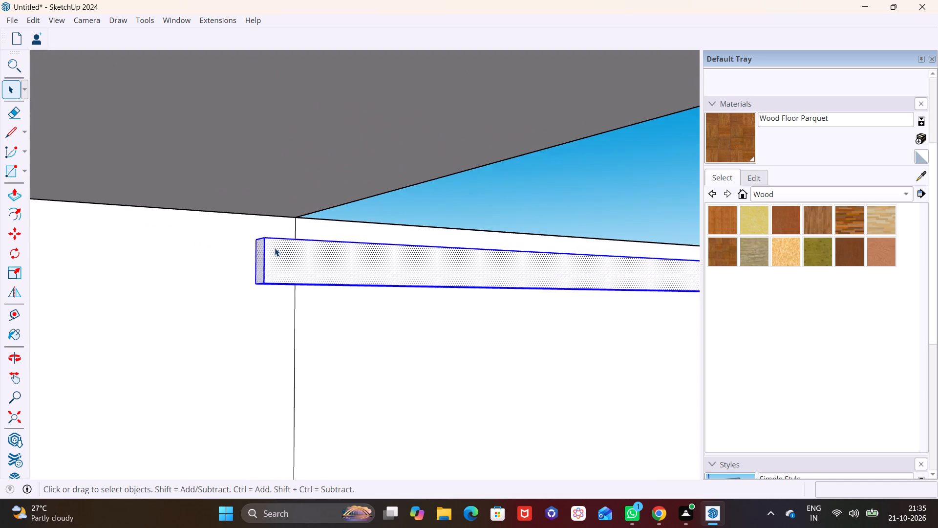
{"action": "middle_click_drag", "start_coordinate": [276, 260], "coordinate": [306, 298]}
{"action": "scroll", "coordinate": [306, 296], "scroll_direction": "up", "scroll_amount": 1}
{"action": "middle_click_drag", "start_coordinate": [295, 287], "coordinate": [285, 243]}
{"action": "middle_click_drag", "start_coordinate": [340, 373], "coordinate": [328, 317], "text": "shift"}
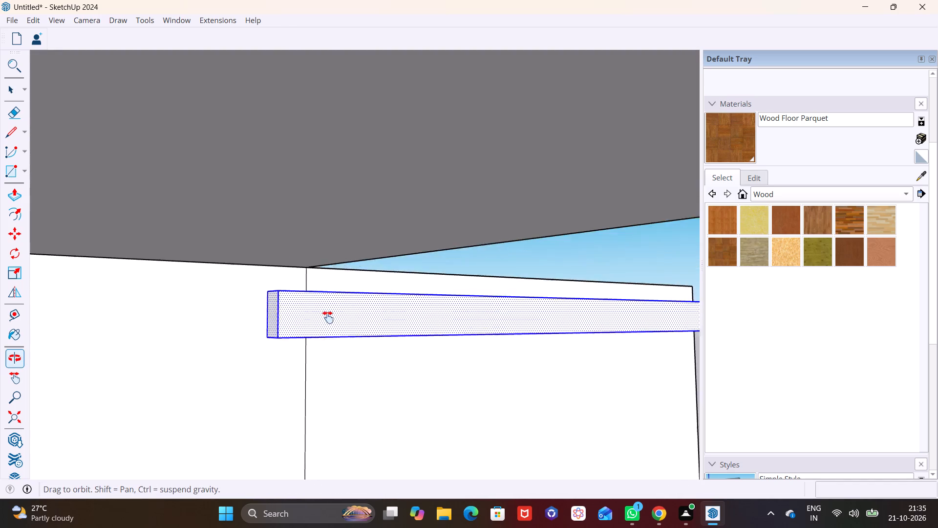
{"action": "middle_click_drag", "start_coordinate": [328, 317], "coordinate": [302, 237], "text": "shift"}
{"action": "key", "text": "m"}
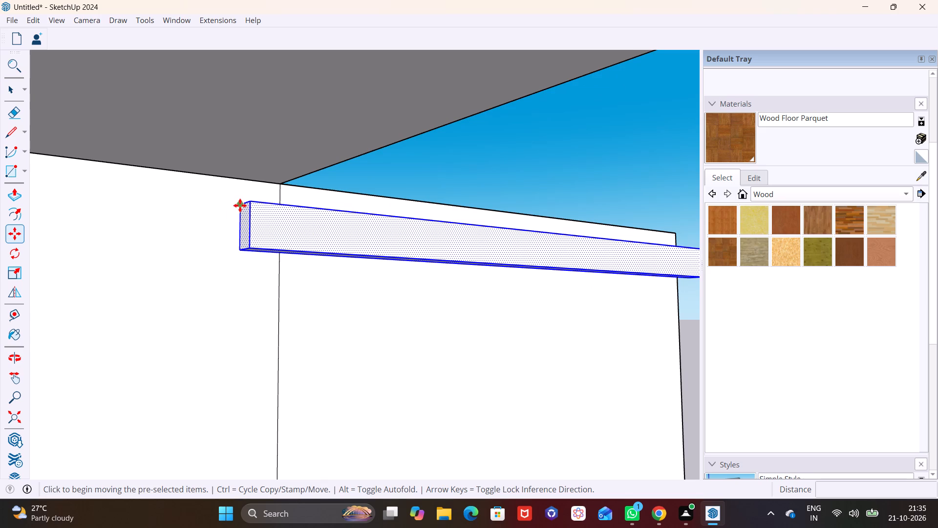
{"action": "left_click", "coordinate": [240, 205]}
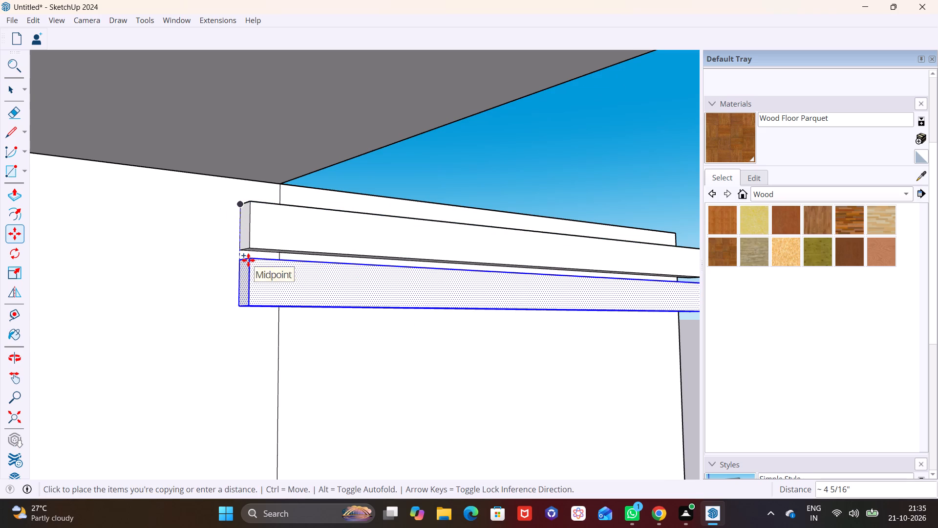
{"action": "left_click", "coordinate": [248, 260]}
{"action": "left_click", "coordinate": [241, 258]}
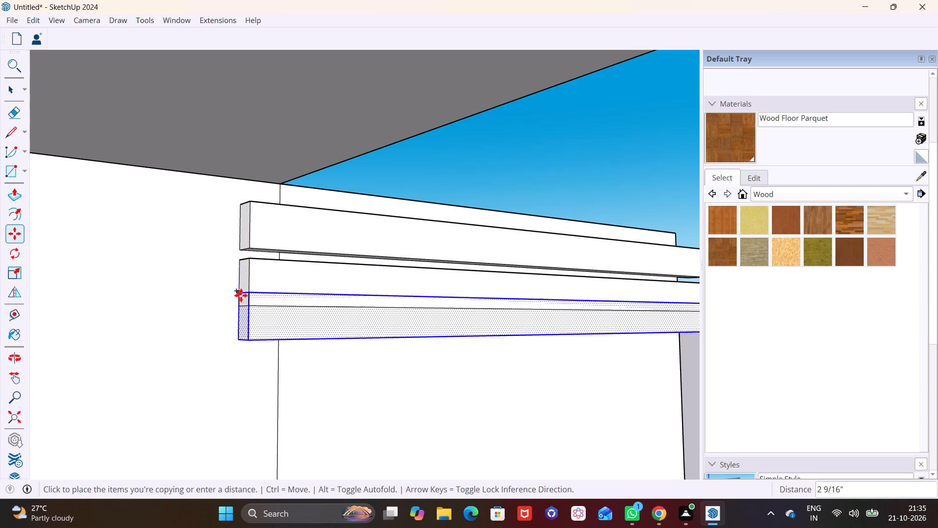
{"action": "left_click", "coordinate": [242, 318]}
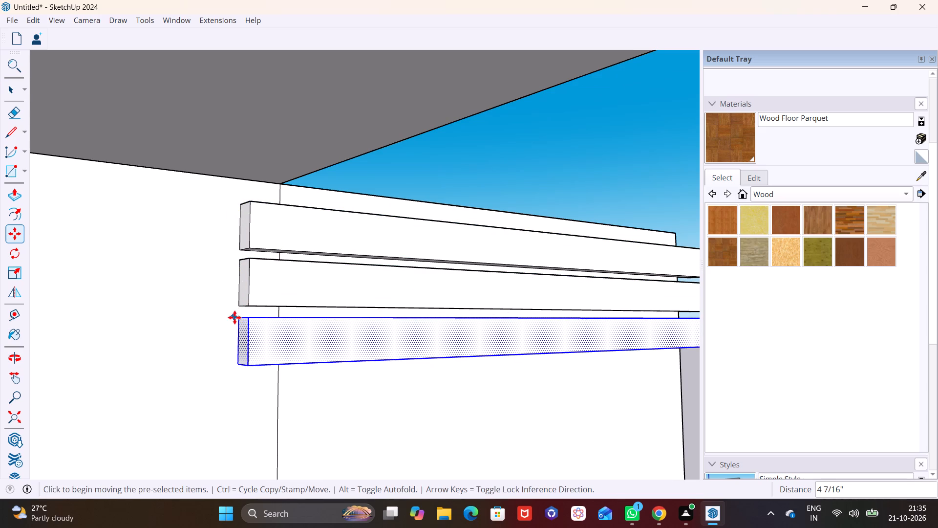
{"action": "left_click", "coordinate": [238, 317]}
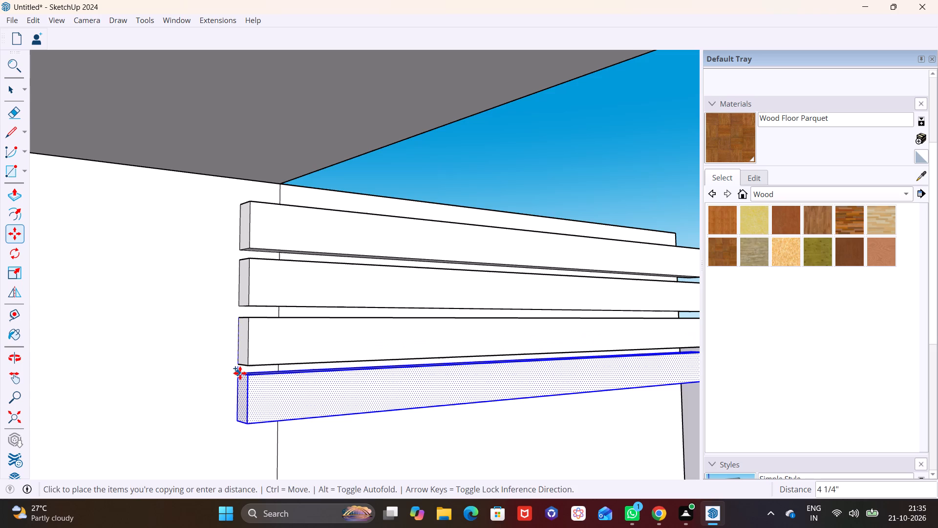
{"action": "left_click", "coordinate": [240, 373]}
Add four more copies of the bar below the lowest one, continuing down the tower at about 4 1/4" spacing.
{"action": "scroll", "coordinate": [285, 366], "scroll_direction": "down", "scroll_amount": 5}
{"action": "middle_click_drag", "start_coordinate": [325, 394], "coordinate": [341, 206], "text": "shift"}
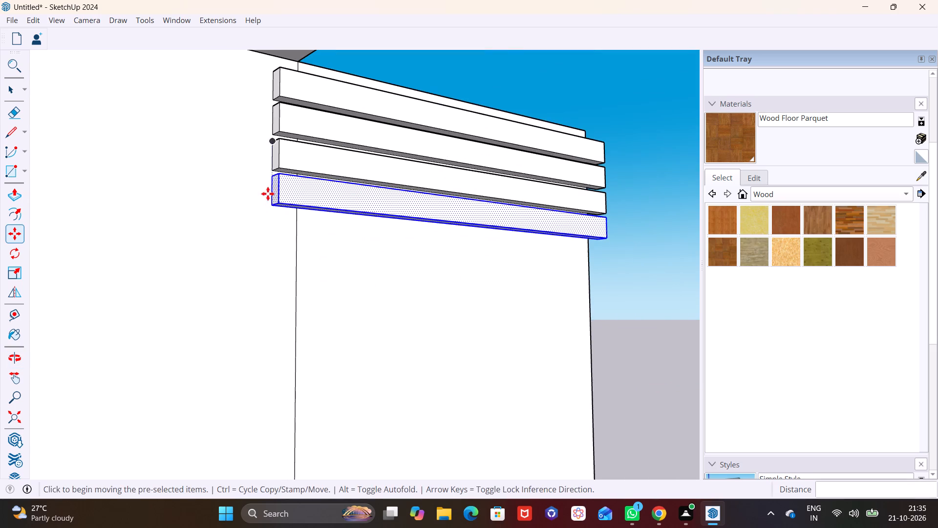
{"action": "middle_click_drag", "start_coordinate": [270, 187], "coordinate": [302, 216]}
{"action": "scroll", "coordinate": [302, 202], "scroll_direction": "up", "scroll_amount": 3}
{"action": "left_click", "coordinate": [285, 191]}
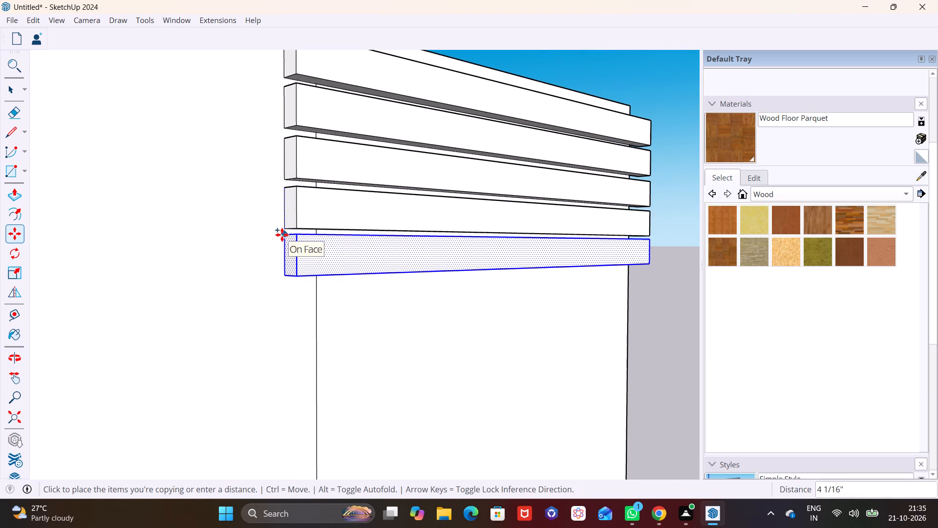
{"action": "left_click", "coordinate": [282, 235]}
{"action": "left_click", "coordinate": [286, 236]}
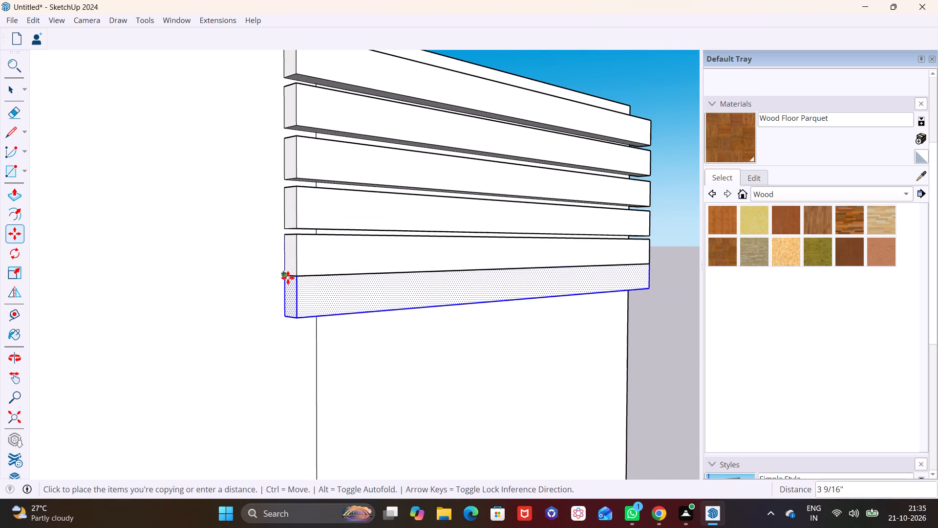
{"action": "left_click", "coordinate": [288, 283]}
{"action": "left_click", "coordinate": [285, 286]}
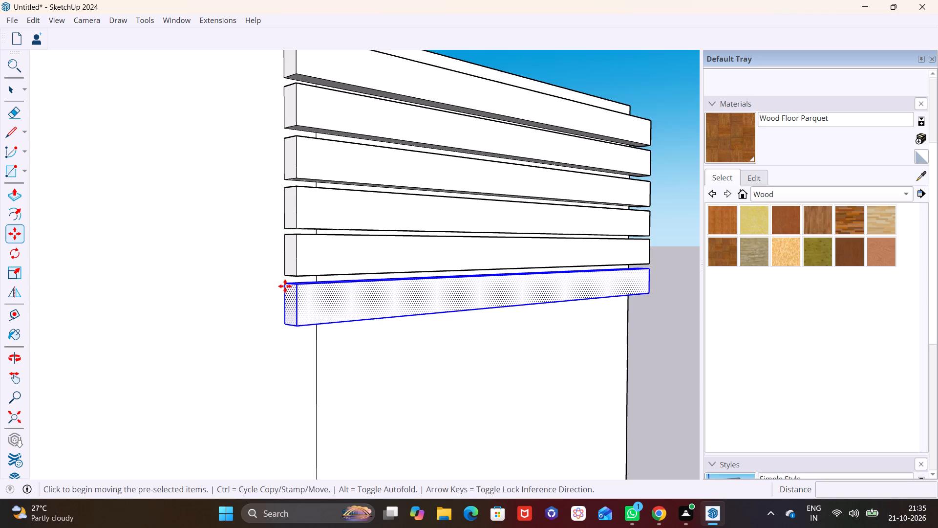
{"action": "left_click", "coordinate": [288, 332]}
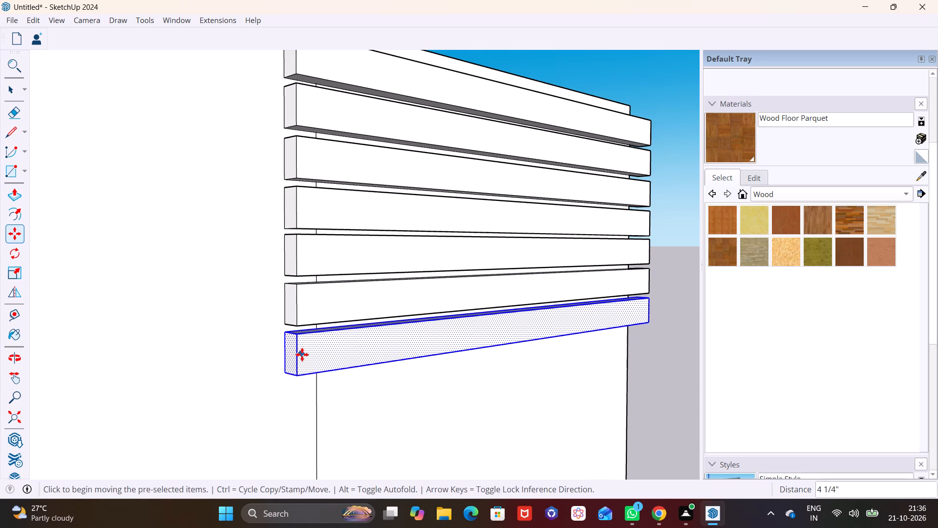
{"action": "left_click", "coordinate": [288, 334]}
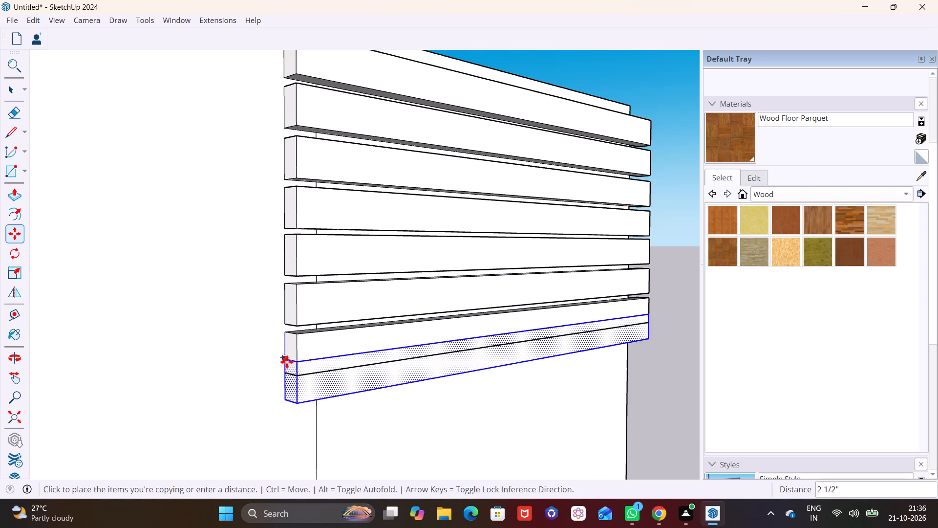
{"action": "left_click", "coordinate": [283, 381]}
Continue the row of slats down the tower with four more bar copies, each about 4 3/16" to 4 7/16" below the last.
{"action": "scroll", "coordinate": [290, 374], "scroll_direction": "down", "scroll_amount": 3}
{"action": "middle_click_drag", "start_coordinate": [406, 401], "coordinate": [380, 230], "text": "shift"}
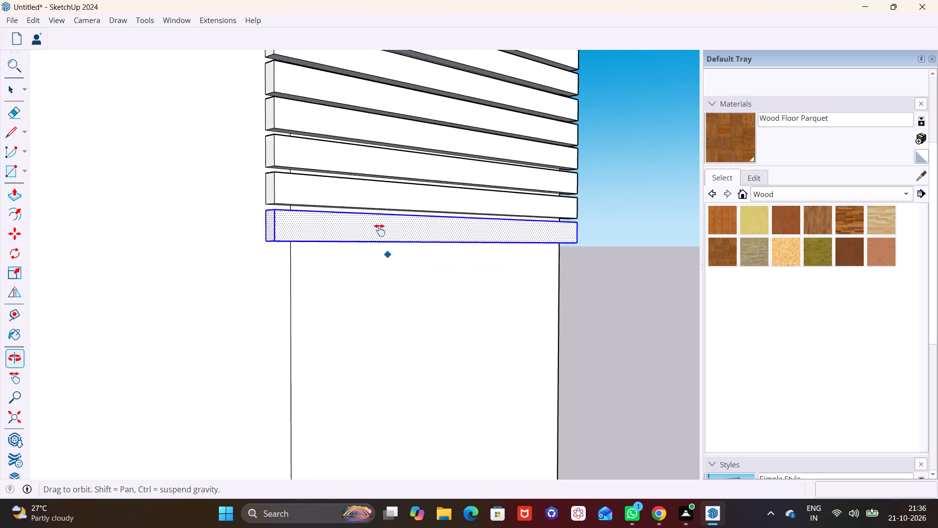
{"action": "middle_click_drag", "start_coordinate": [380, 230], "coordinate": [360, 187], "text": "shift"}
{"action": "middle_click_drag", "start_coordinate": [265, 183], "coordinate": [274, 220]}
{"action": "scroll", "coordinate": [236, 165], "scroll_direction": "up", "scroll_amount": 3}
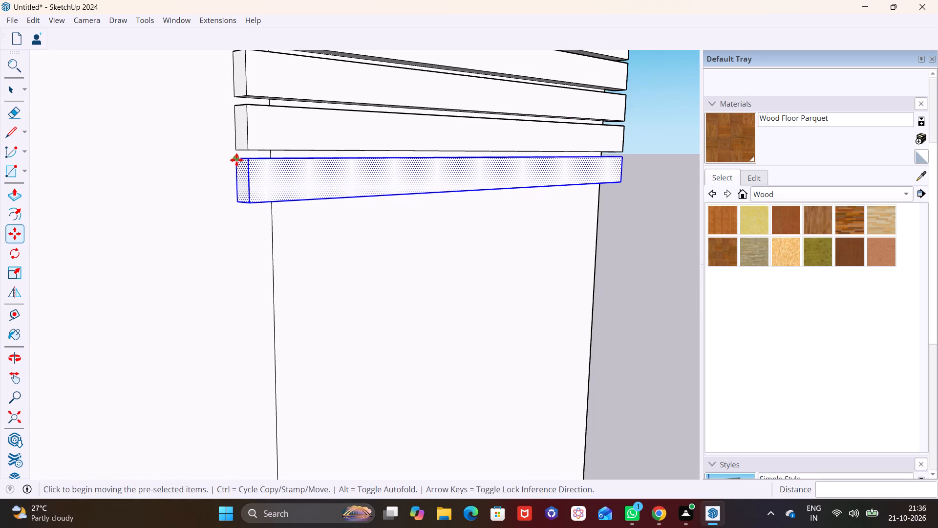
{"action": "left_click", "coordinate": [235, 160]}
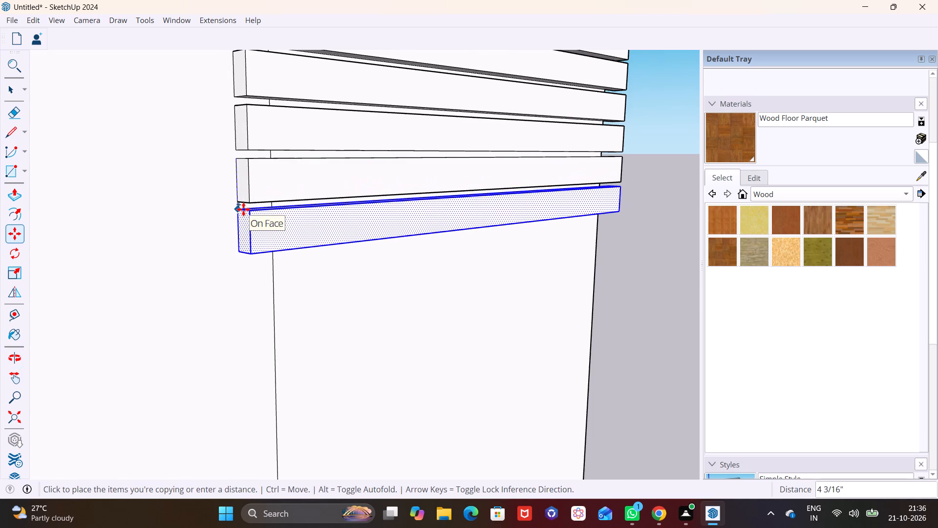
{"action": "left_click", "coordinate": [243, 209]}
{"action": "left_click", "coordinate": [237, 211]}
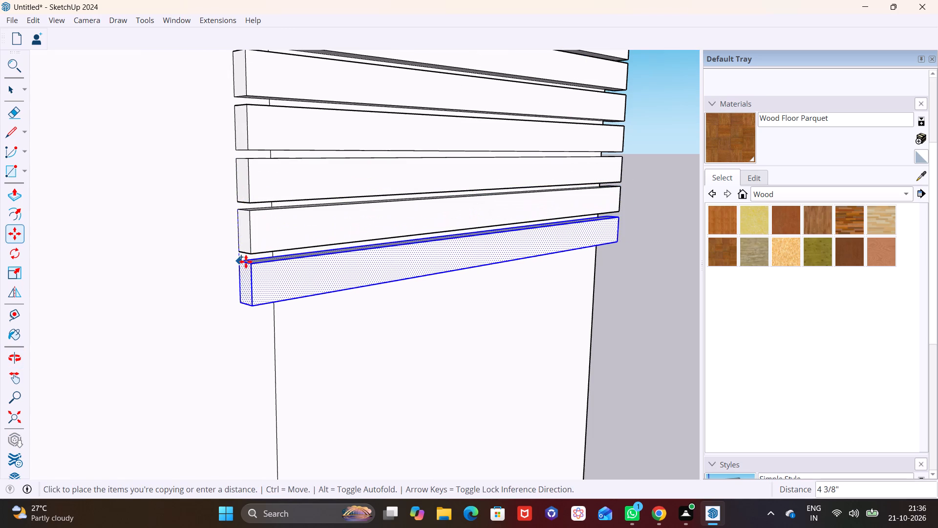
{"action": "left_click", "coordinate": [246, 262]}
{"action": "left_click", "coordinate": [239, 262]}
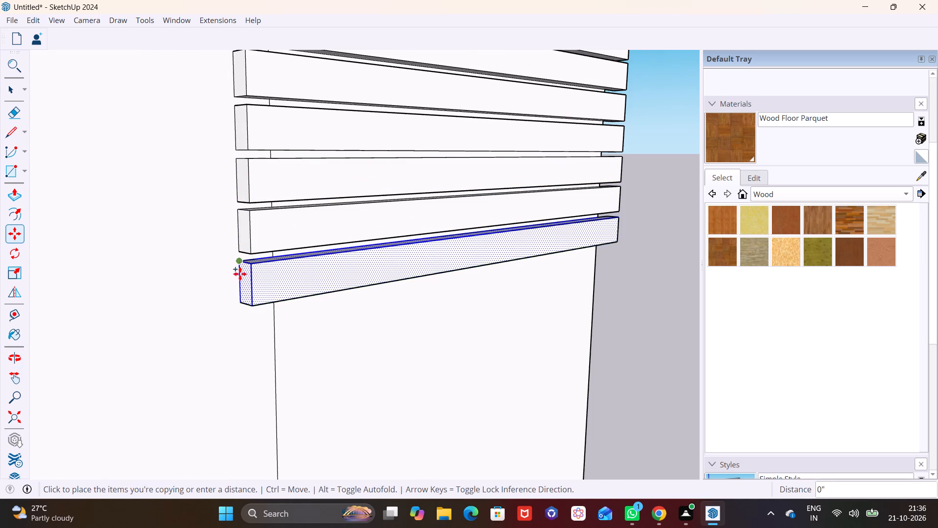
{"action": "left_click", "coordinate": [246, 312]}
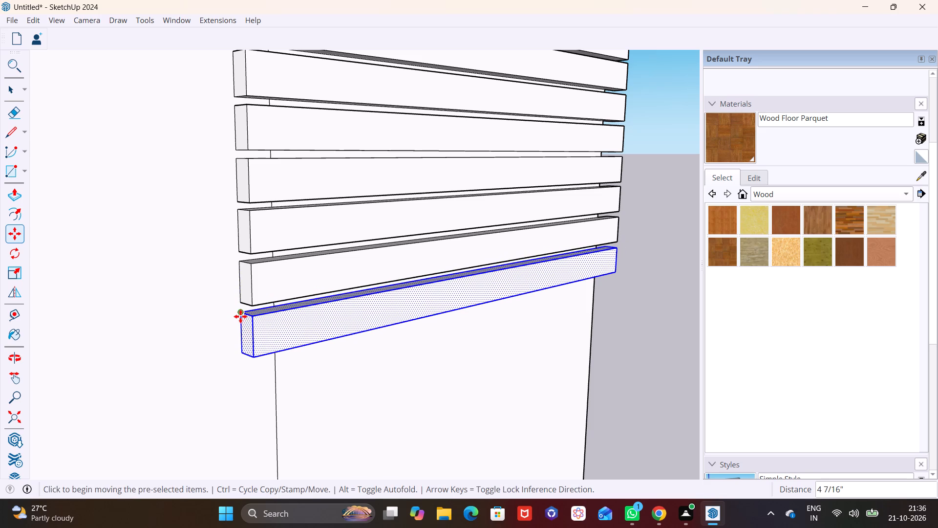
{"action": "left_click", "coordinate": [240, 316]}
{"action": "left_click", "coordinate": [242, 360]}
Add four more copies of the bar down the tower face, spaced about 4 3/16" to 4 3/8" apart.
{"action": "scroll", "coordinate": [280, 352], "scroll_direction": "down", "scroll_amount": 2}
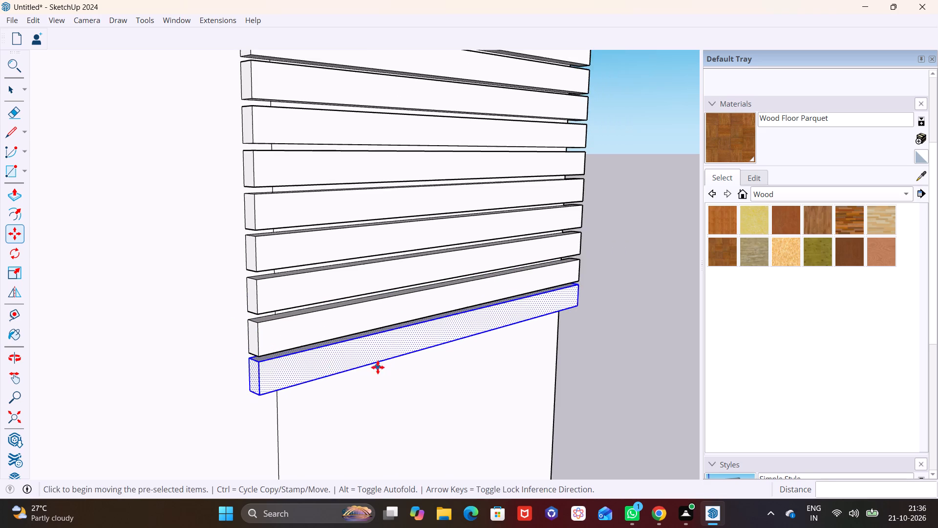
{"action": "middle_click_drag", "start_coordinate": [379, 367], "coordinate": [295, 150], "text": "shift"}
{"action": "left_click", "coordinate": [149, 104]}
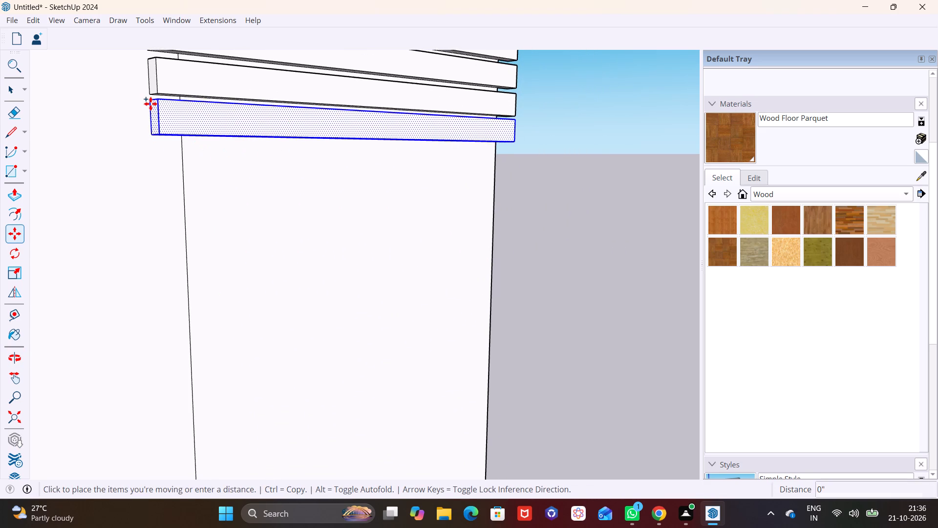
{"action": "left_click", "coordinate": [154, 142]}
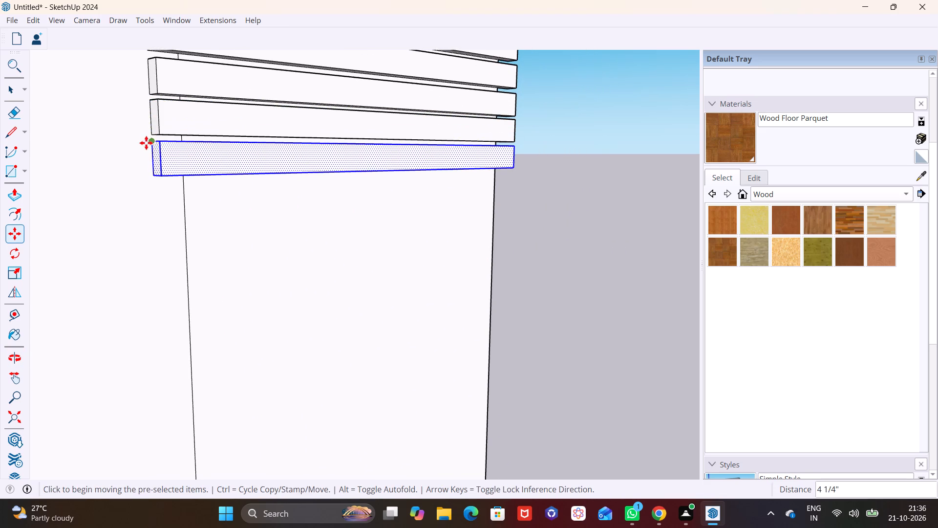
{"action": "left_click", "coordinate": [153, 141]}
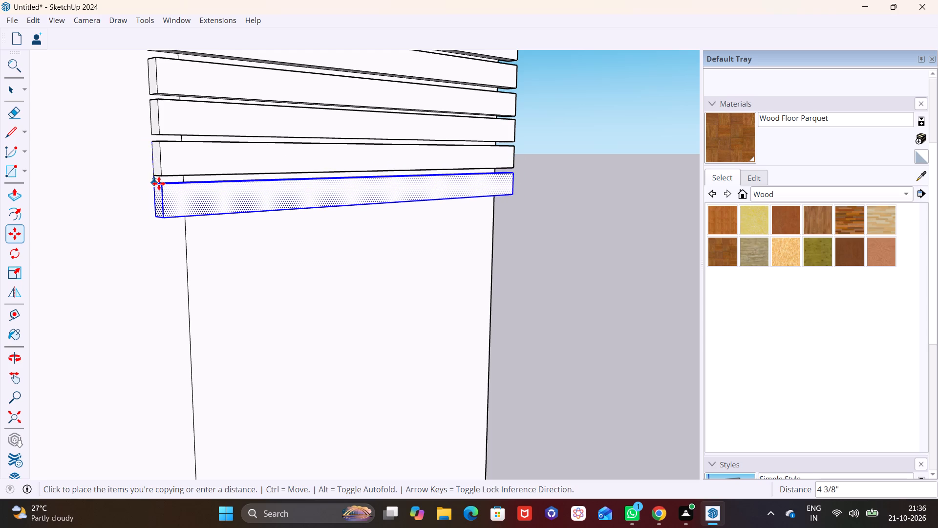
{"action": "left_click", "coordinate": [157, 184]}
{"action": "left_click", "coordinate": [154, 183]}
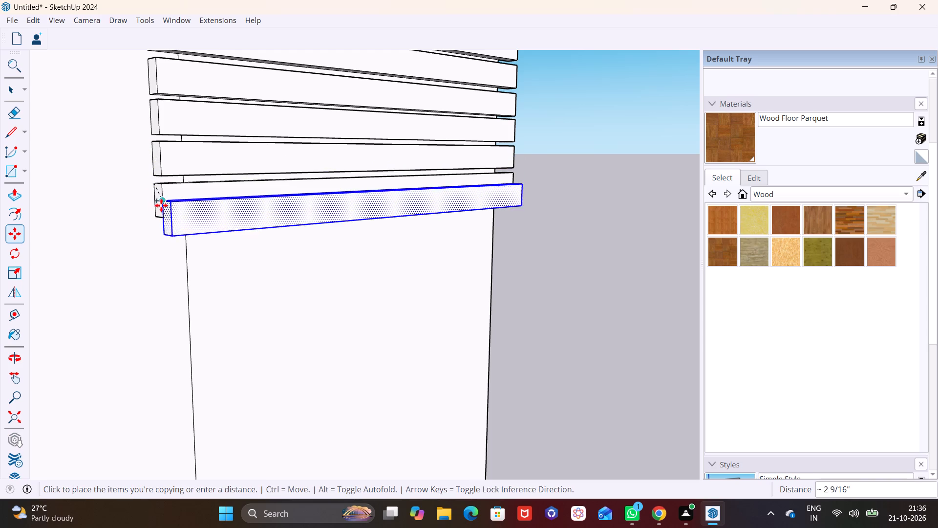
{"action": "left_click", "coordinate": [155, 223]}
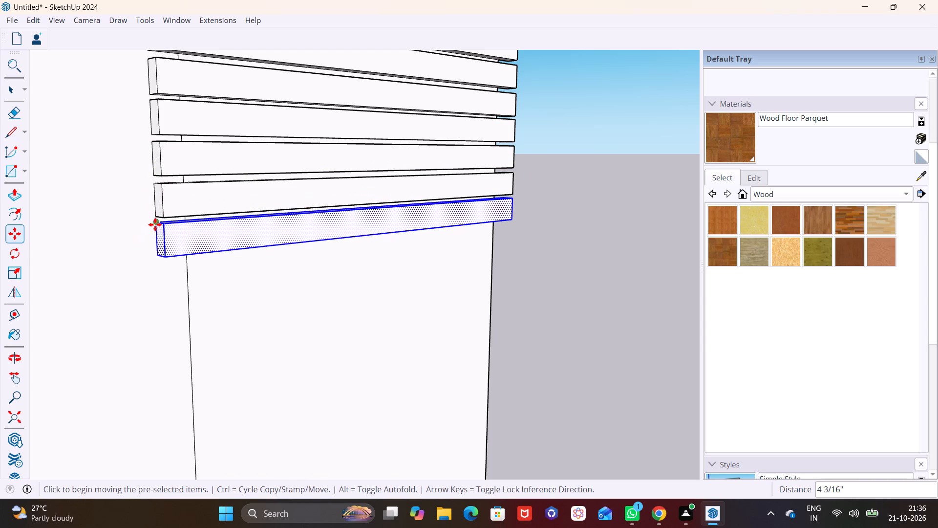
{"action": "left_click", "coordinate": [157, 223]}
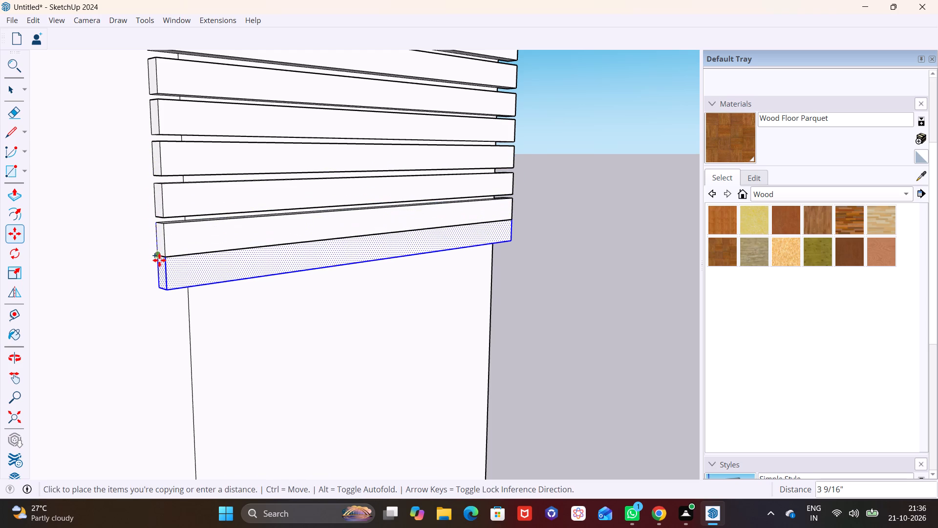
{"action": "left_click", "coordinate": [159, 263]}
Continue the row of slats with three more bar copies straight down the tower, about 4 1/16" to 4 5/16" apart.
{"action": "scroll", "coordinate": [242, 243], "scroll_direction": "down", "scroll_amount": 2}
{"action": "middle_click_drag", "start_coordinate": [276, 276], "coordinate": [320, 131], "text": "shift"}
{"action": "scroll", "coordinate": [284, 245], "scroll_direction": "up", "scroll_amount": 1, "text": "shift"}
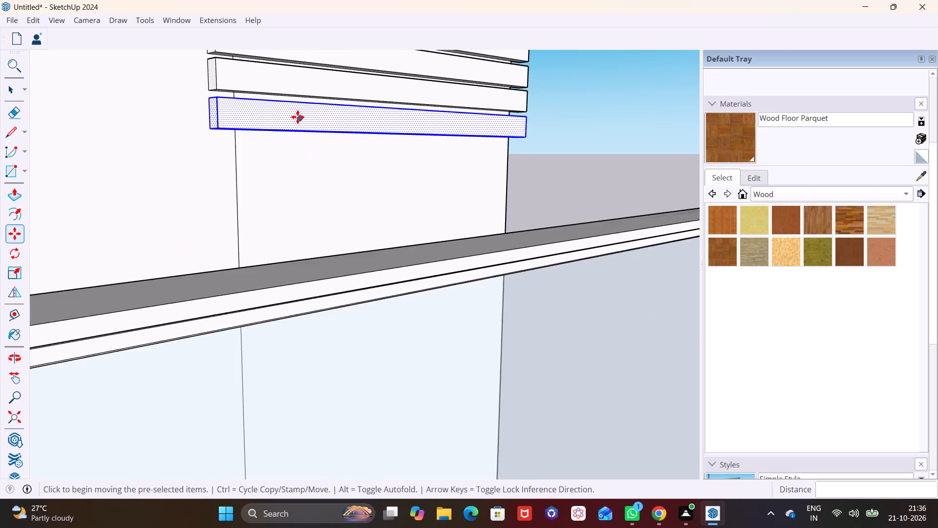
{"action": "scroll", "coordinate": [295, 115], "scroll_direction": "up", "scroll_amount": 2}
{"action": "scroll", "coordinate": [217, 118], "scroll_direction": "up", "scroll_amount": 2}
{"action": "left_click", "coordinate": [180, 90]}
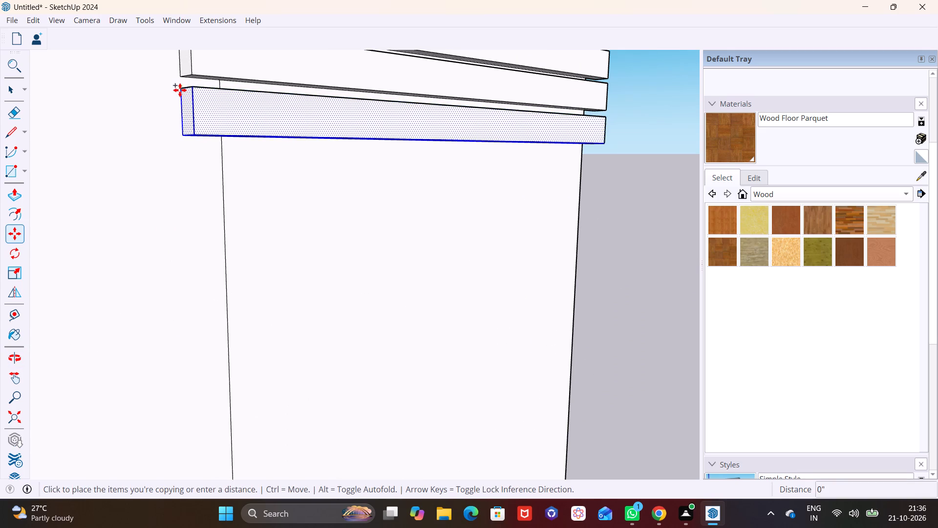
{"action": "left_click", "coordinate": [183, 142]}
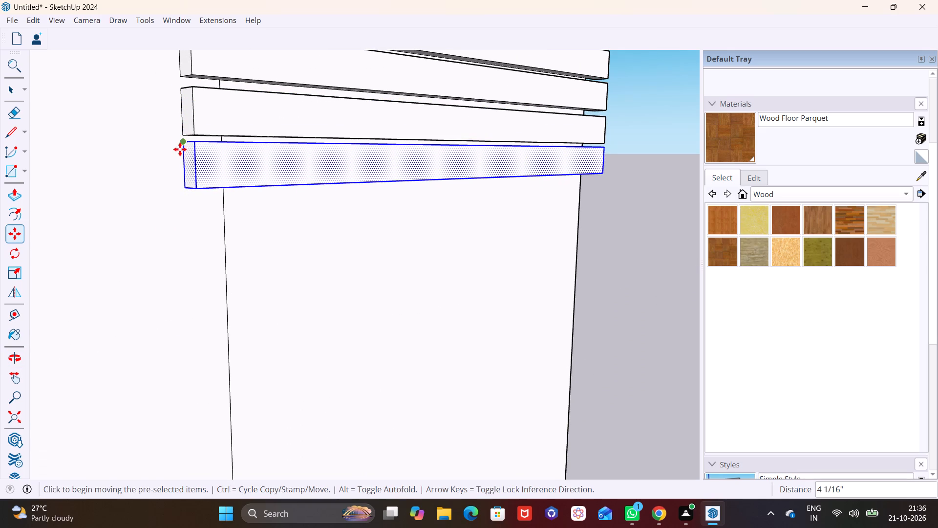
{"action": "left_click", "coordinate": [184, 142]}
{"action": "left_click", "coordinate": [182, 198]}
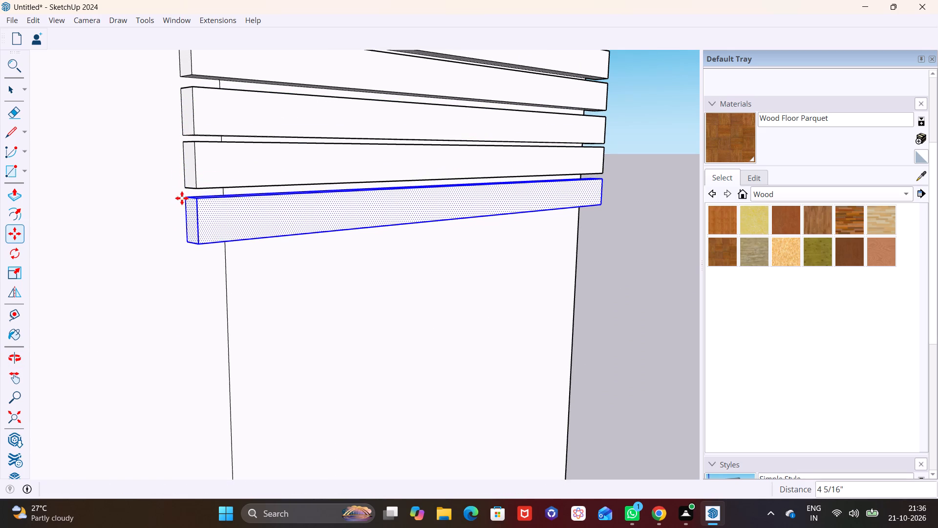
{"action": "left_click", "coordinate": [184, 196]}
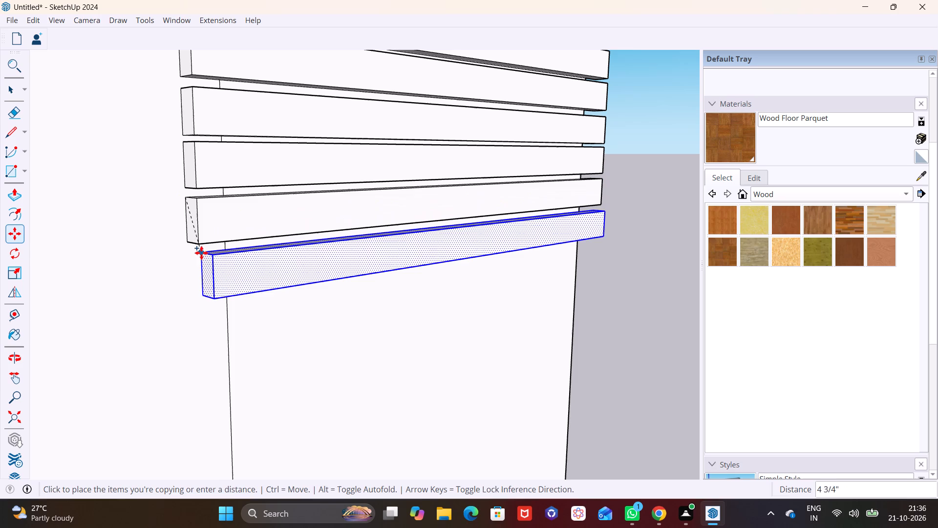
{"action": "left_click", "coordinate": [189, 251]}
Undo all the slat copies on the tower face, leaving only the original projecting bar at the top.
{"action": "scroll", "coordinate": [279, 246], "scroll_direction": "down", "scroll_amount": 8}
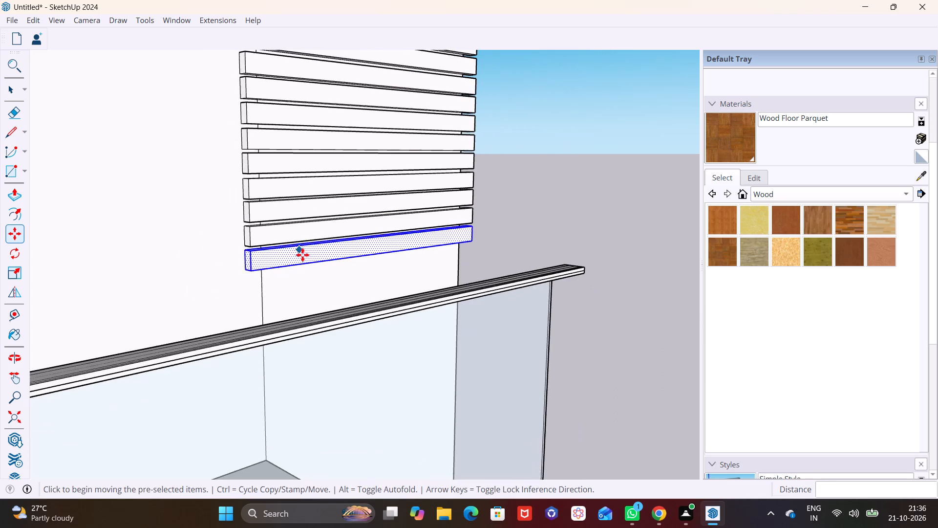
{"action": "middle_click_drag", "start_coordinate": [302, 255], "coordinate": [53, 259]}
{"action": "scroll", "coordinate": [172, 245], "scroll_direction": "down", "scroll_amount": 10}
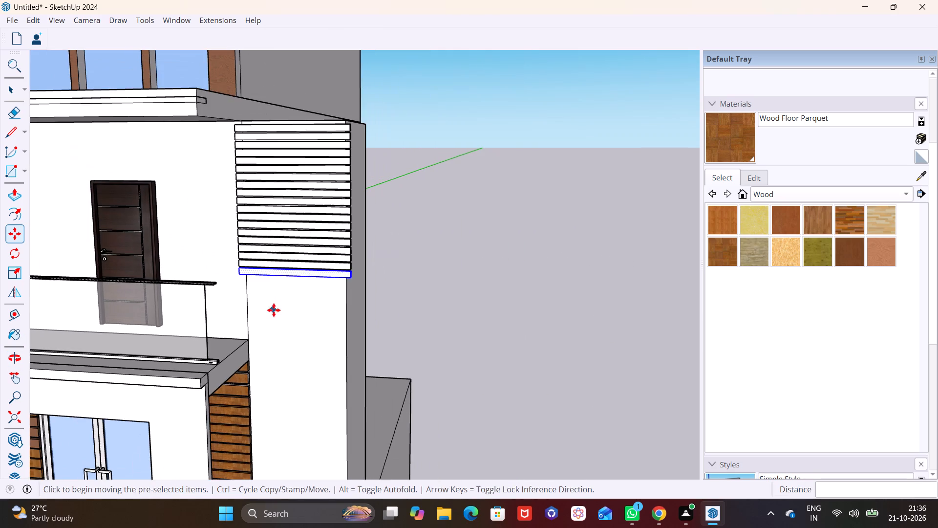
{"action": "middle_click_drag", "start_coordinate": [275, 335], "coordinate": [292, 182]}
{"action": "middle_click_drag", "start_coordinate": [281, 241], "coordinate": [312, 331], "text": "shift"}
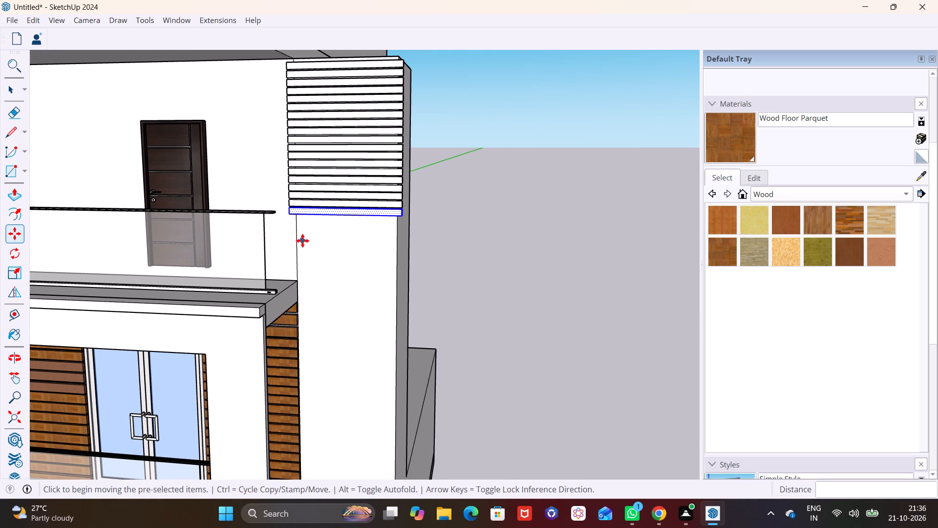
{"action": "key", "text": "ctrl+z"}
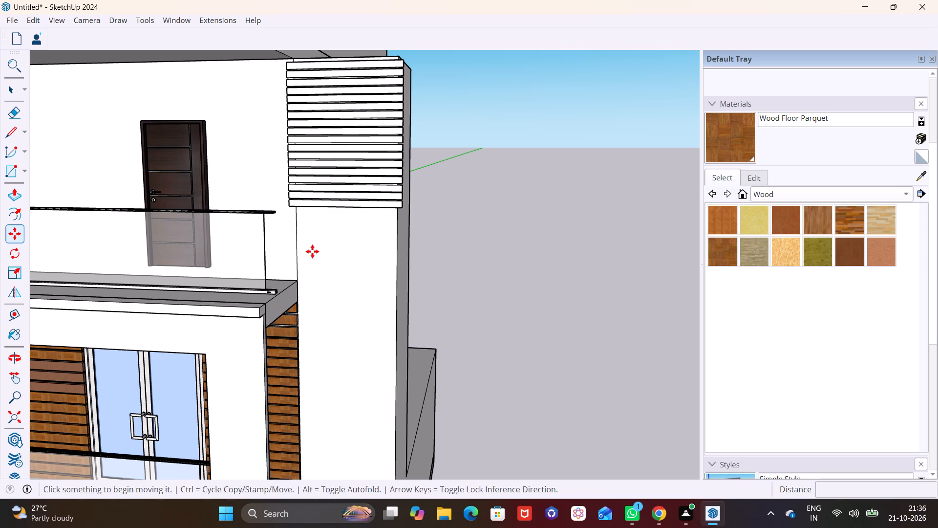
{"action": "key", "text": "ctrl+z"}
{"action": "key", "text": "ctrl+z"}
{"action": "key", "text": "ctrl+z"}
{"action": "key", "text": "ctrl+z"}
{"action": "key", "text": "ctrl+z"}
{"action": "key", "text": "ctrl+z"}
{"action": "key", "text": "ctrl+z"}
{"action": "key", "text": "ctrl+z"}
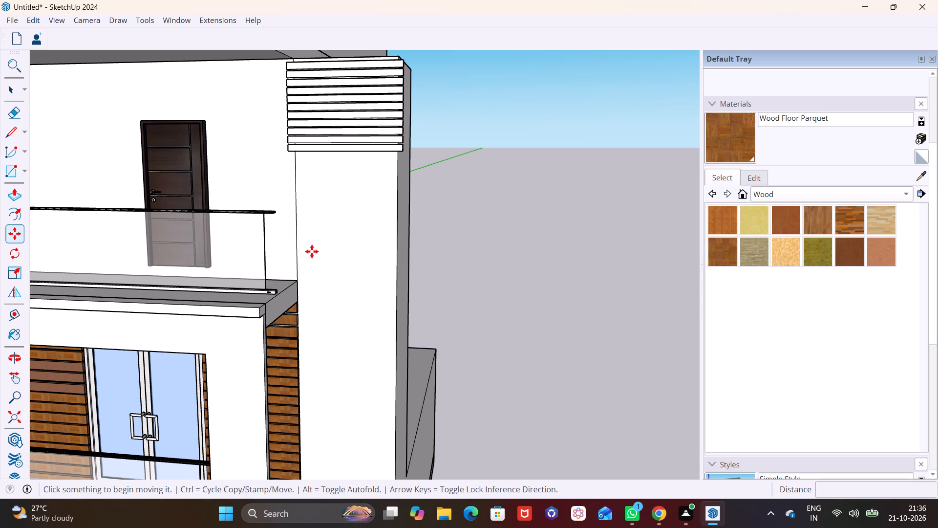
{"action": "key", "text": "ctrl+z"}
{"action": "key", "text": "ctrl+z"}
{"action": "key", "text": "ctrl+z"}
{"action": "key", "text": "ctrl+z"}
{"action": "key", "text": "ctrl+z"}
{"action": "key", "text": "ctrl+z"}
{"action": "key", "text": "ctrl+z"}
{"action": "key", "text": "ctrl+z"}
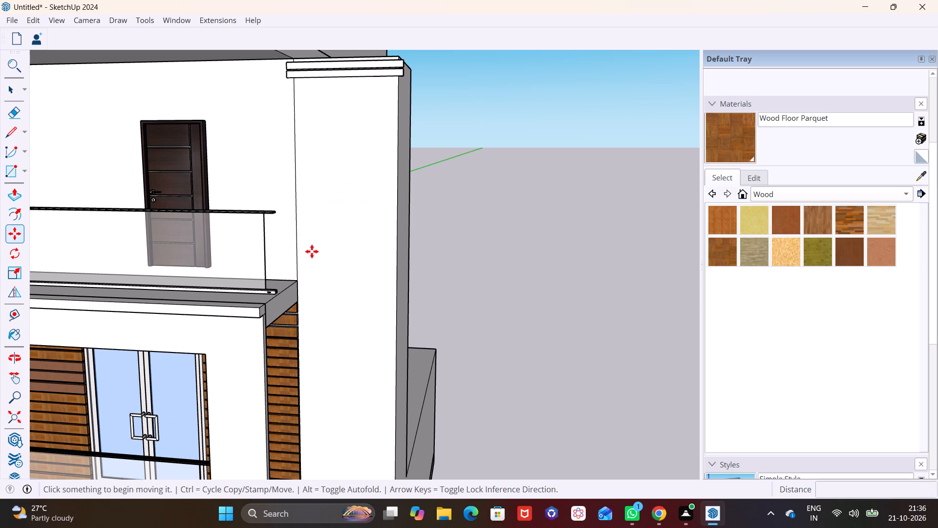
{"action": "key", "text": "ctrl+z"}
Paint the tall tower face below the top bar with Translucent Glass Blue from the Glass and Mirrors materials.
{"action": "key", "text": "space"}
{"action": "left_click", "coordinate": [322, 252]}
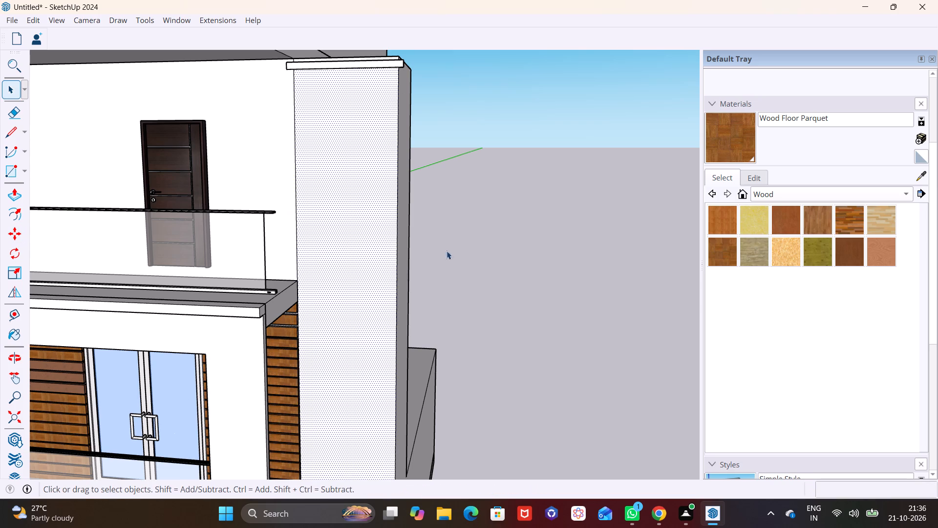
{"action": "left_click", "coordinate": [788, 196]}
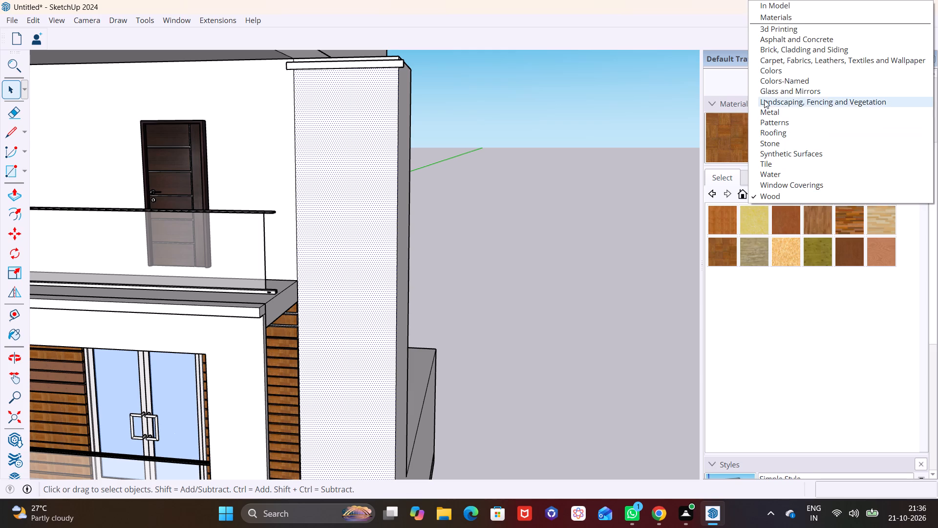
{"action": "left_click", "coordinate": [766, 93]}
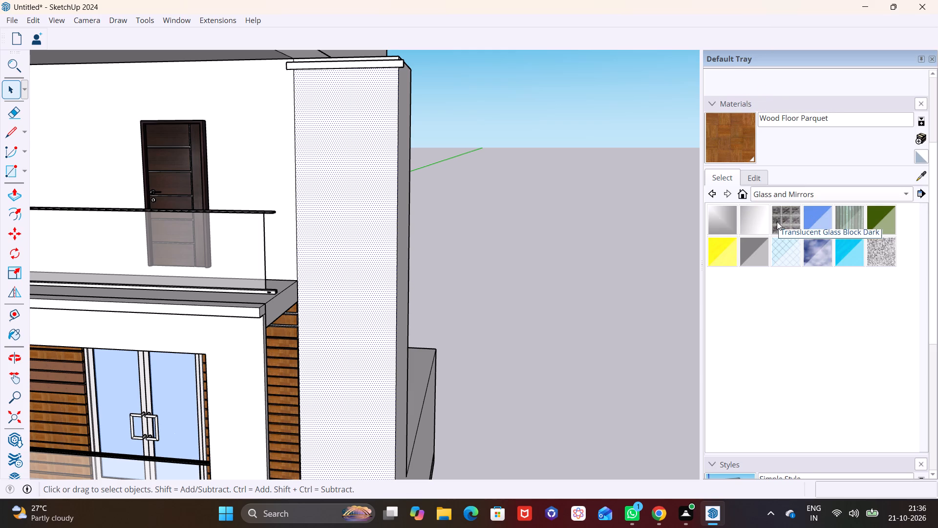
{"action": "left_click", "coordinate": [814, 222]}
{"action": "left_click", "coordinate": [332, 227]}
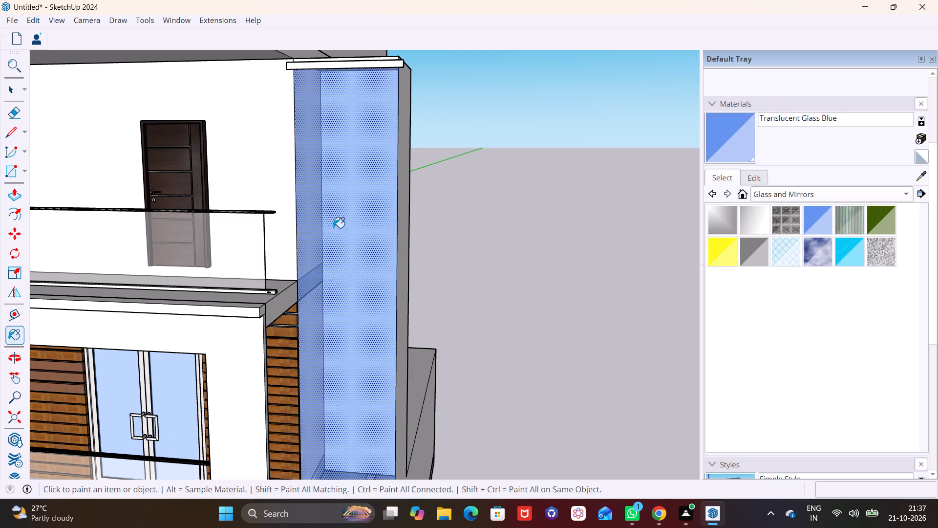
Push/Pull the narrow rear face at the top bar's overhanging end 4 13/16" to wrap the bar around the tower's side wall.
{"action": "scroll", "coordinate": [362, 243], "scroll_direction": "down", "scroll_amount": 5}
{"action": "middle_click_drag", "start_coordinate": [381, 257], "coordinate": [504, 261]}
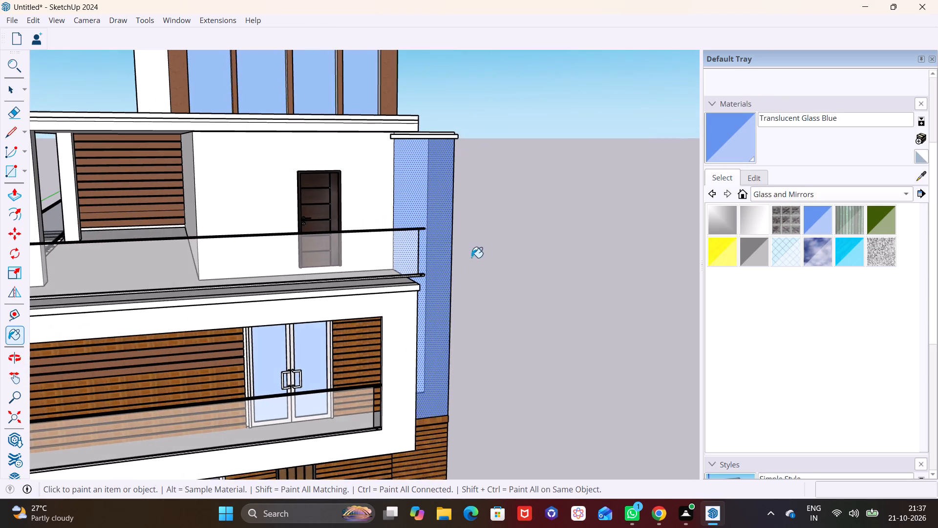
{"action": "scroll", "coordinate": [403, 234], "scroll_direction": "up", "scroll_amount": 8}
{"action": "scroll", "coordinate": [481, 261], "scroll_direction": "up", "scroll_amount": 1}
{"action": "middle_click_drag", "start_coordinate": [481, 260], "coordinate": [344, 482]}
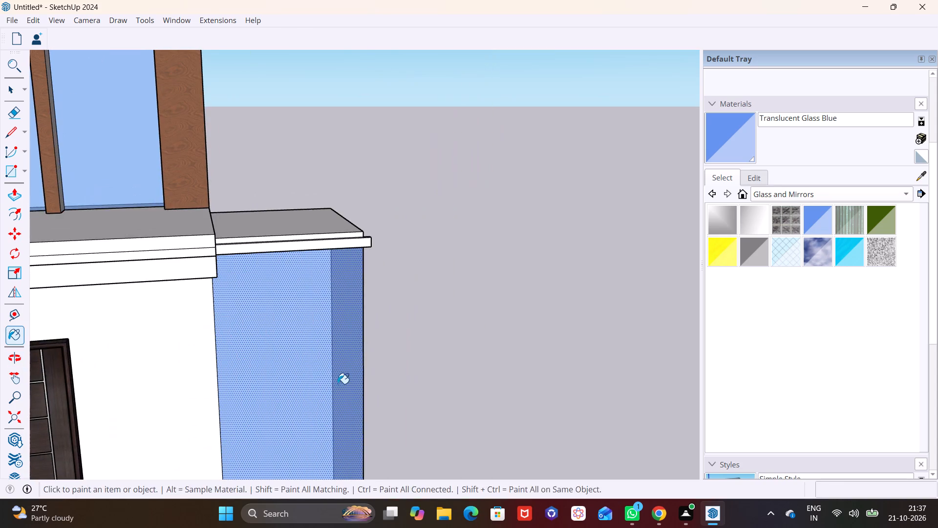
{"action": "middle_click_drag", "start_coordinate": [338, 383], "coordinate": [251, 379]}
{"action": "key", "text": "space"}
{"action": "left_click", "coordinate": [420, 320]}
{"action": "scroll", "coordinate": [328, 231], "scroll_direction": "up", "scroll_amount": 6}
{"action": "middle_click_drag", "start_coordinate": [372, 255], "coordinate": [347, 248]}
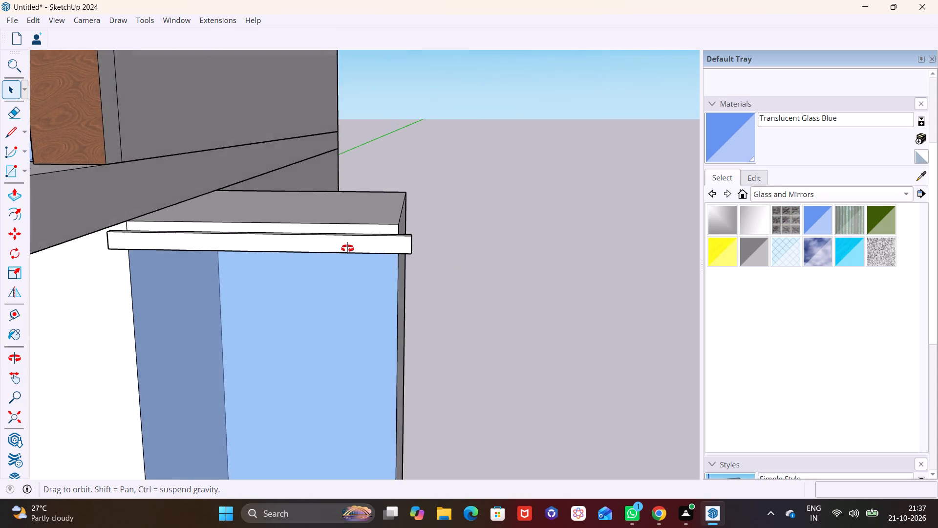
{"action": "middle_click_drag", "start_coordinate": [347, 248], "coordinate": [218, 262]}
{"action": "middle_click_drag", "start_coordinate": [394, 253], "coordinate": [220, 271]}
{"action": "middle_click_drag", "start_coordinate": [336, 265], "coordinate": [231, 272]}
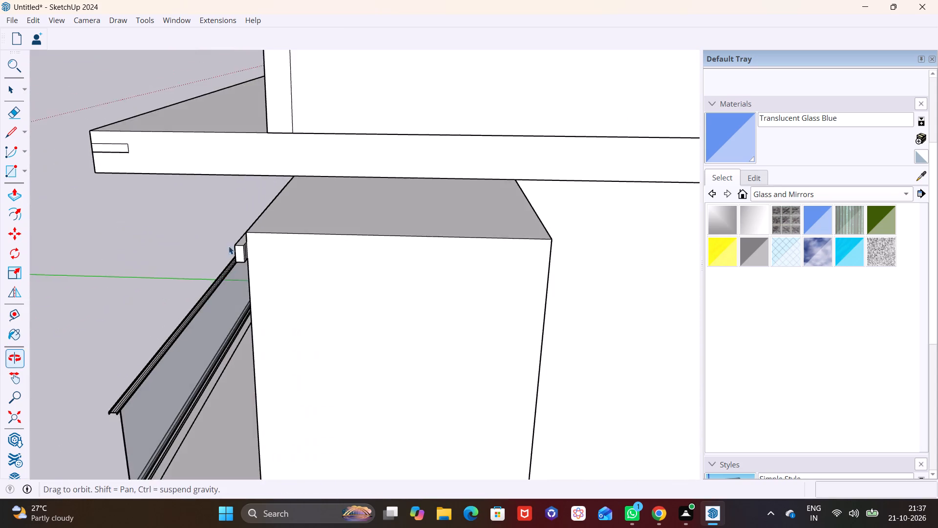
{"action": "scroll", "coordinate": [231, 244], "scroll_direction": "up", "scroll_amount": 6}
{"action": "middle_click_drag", "start_coordinate": [284, 274], "coordinate": [242, 272]}
{"action": "left_click", "coordinate": [299, 268]}
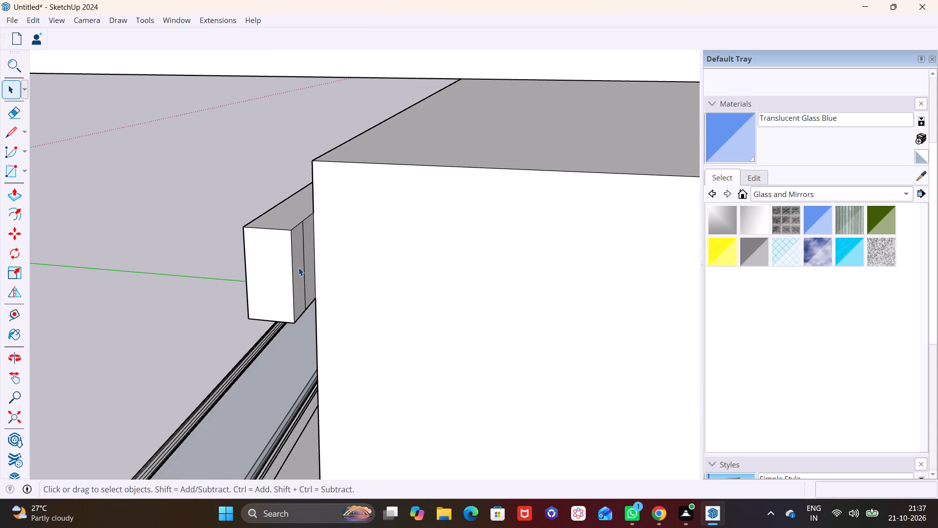
{"action": "left_click", "coordinate": [5, 193]}
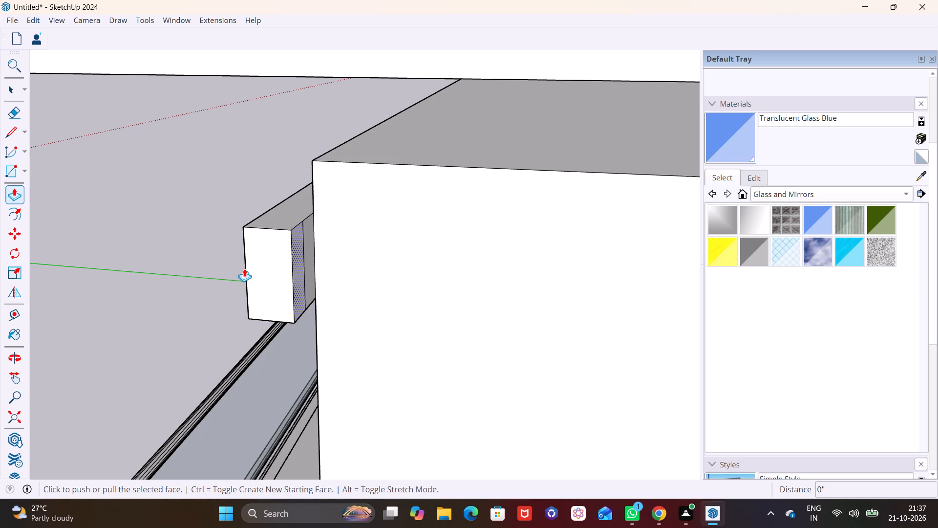
{"action": "left_click", "coordinate": [299, 277]}
{"action": "left_click", "coordinate": [430, 270]}
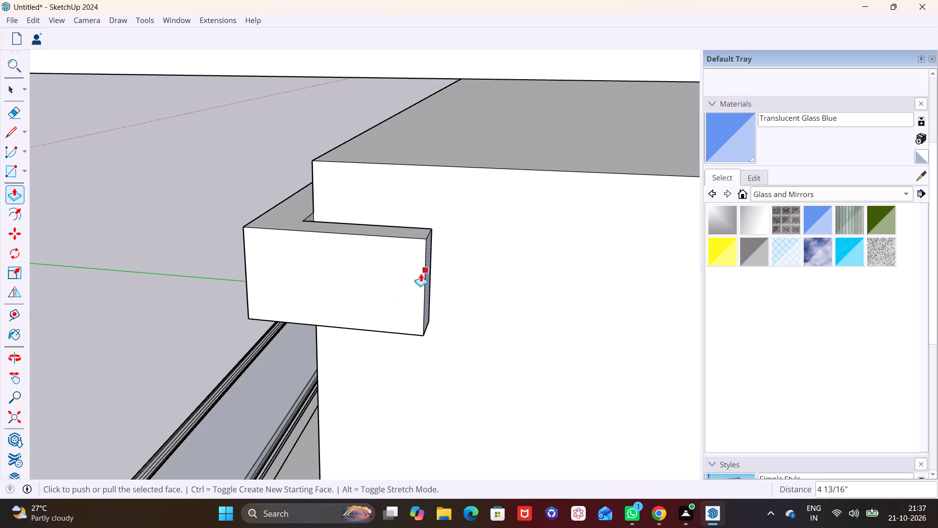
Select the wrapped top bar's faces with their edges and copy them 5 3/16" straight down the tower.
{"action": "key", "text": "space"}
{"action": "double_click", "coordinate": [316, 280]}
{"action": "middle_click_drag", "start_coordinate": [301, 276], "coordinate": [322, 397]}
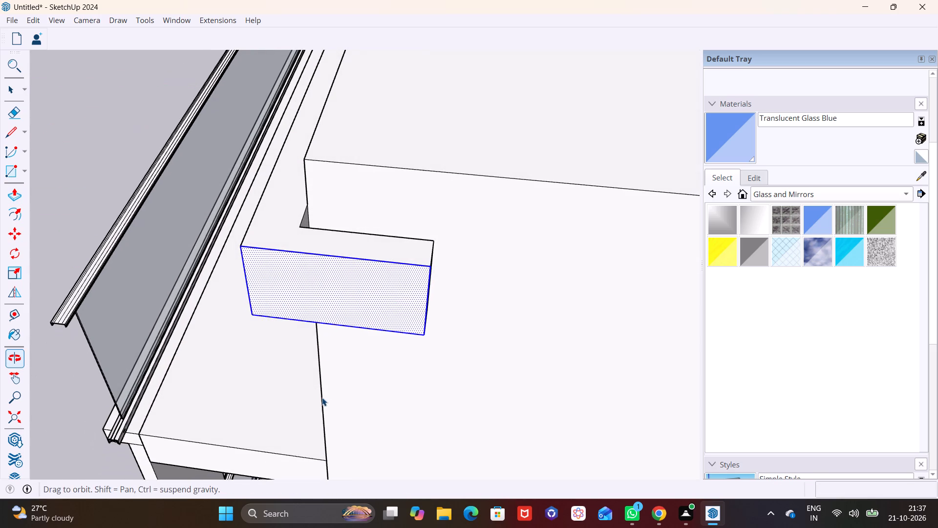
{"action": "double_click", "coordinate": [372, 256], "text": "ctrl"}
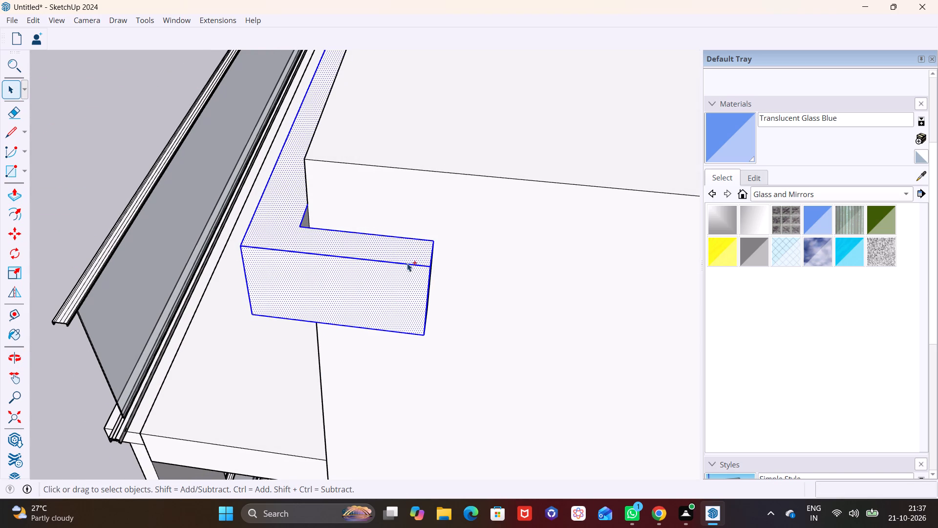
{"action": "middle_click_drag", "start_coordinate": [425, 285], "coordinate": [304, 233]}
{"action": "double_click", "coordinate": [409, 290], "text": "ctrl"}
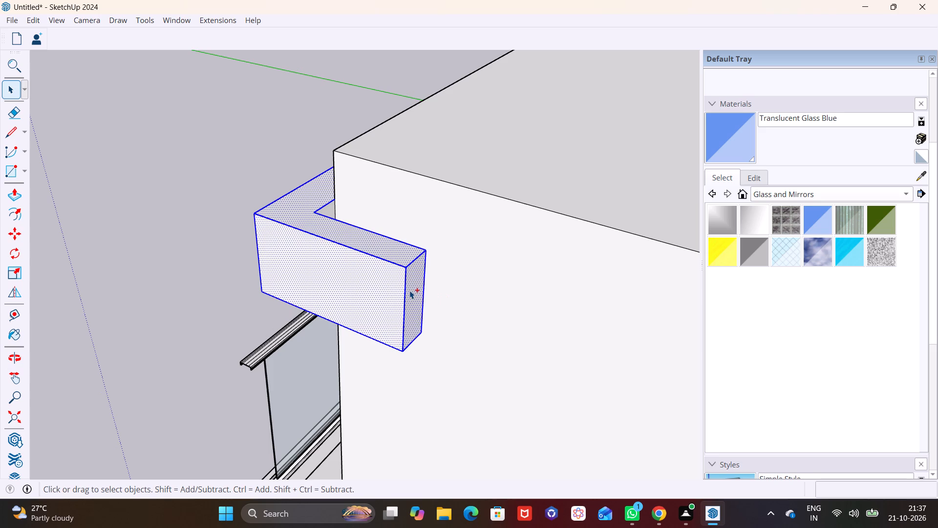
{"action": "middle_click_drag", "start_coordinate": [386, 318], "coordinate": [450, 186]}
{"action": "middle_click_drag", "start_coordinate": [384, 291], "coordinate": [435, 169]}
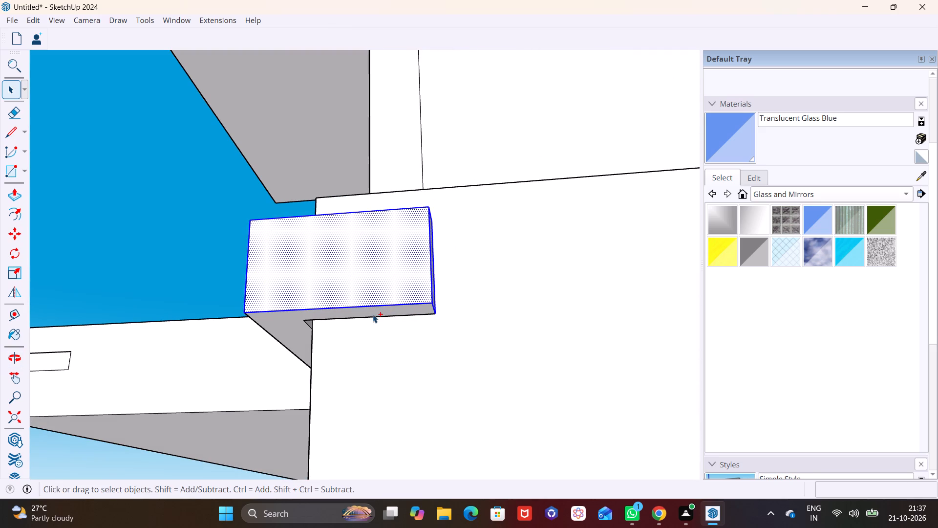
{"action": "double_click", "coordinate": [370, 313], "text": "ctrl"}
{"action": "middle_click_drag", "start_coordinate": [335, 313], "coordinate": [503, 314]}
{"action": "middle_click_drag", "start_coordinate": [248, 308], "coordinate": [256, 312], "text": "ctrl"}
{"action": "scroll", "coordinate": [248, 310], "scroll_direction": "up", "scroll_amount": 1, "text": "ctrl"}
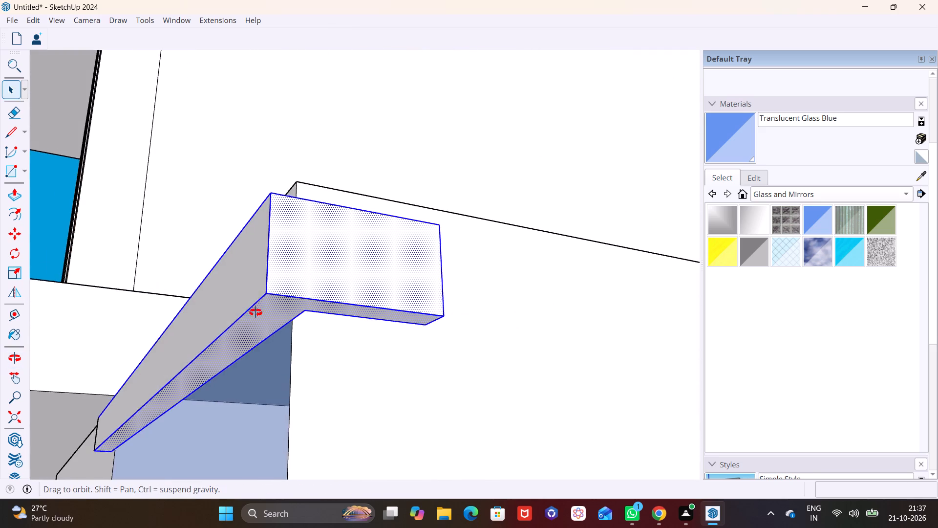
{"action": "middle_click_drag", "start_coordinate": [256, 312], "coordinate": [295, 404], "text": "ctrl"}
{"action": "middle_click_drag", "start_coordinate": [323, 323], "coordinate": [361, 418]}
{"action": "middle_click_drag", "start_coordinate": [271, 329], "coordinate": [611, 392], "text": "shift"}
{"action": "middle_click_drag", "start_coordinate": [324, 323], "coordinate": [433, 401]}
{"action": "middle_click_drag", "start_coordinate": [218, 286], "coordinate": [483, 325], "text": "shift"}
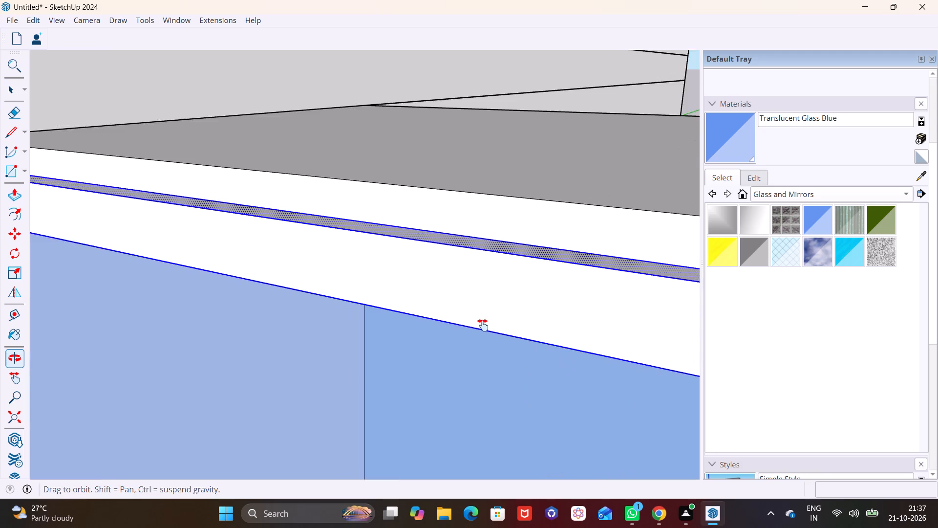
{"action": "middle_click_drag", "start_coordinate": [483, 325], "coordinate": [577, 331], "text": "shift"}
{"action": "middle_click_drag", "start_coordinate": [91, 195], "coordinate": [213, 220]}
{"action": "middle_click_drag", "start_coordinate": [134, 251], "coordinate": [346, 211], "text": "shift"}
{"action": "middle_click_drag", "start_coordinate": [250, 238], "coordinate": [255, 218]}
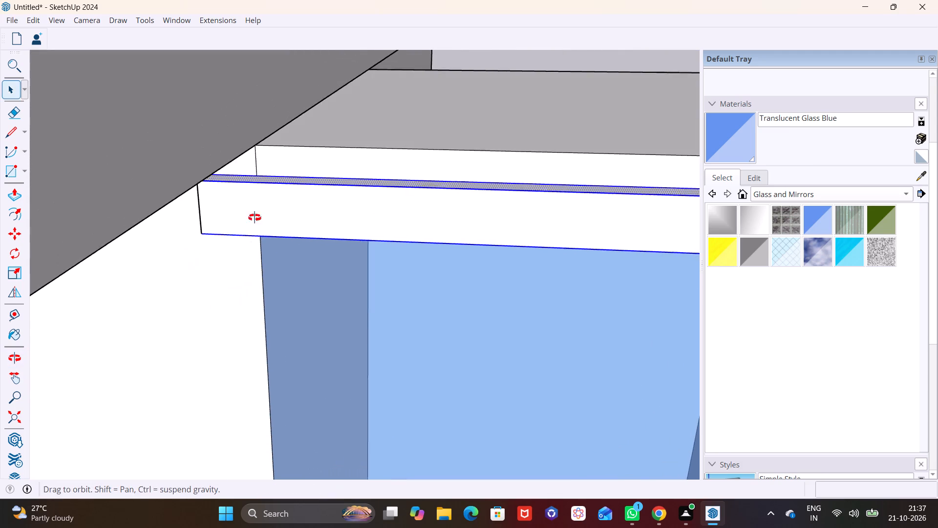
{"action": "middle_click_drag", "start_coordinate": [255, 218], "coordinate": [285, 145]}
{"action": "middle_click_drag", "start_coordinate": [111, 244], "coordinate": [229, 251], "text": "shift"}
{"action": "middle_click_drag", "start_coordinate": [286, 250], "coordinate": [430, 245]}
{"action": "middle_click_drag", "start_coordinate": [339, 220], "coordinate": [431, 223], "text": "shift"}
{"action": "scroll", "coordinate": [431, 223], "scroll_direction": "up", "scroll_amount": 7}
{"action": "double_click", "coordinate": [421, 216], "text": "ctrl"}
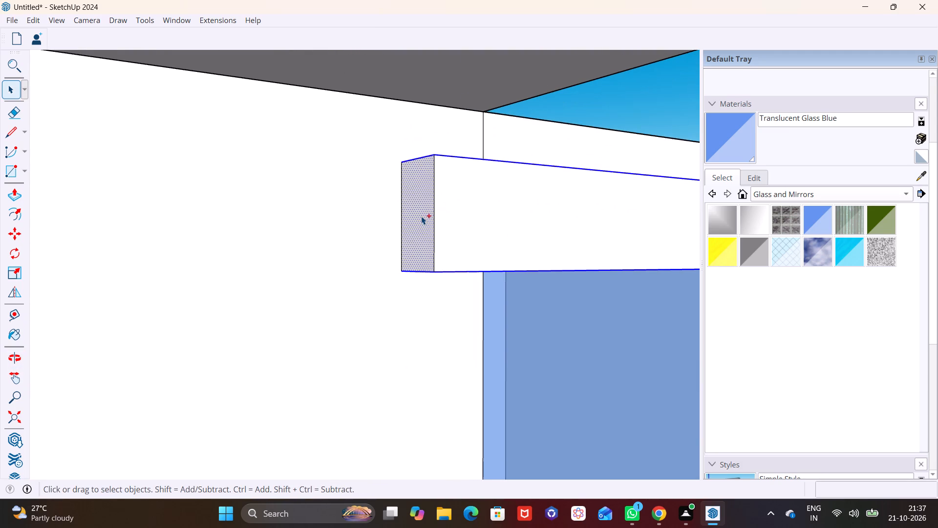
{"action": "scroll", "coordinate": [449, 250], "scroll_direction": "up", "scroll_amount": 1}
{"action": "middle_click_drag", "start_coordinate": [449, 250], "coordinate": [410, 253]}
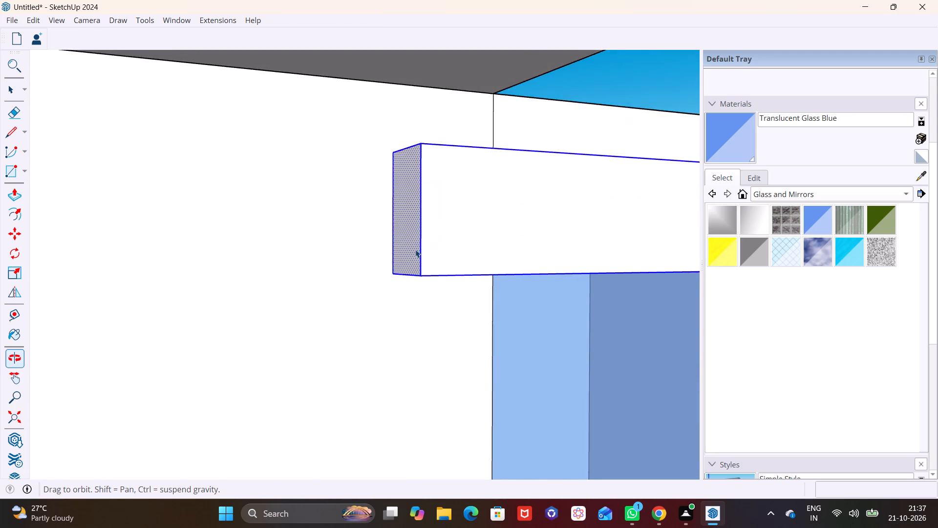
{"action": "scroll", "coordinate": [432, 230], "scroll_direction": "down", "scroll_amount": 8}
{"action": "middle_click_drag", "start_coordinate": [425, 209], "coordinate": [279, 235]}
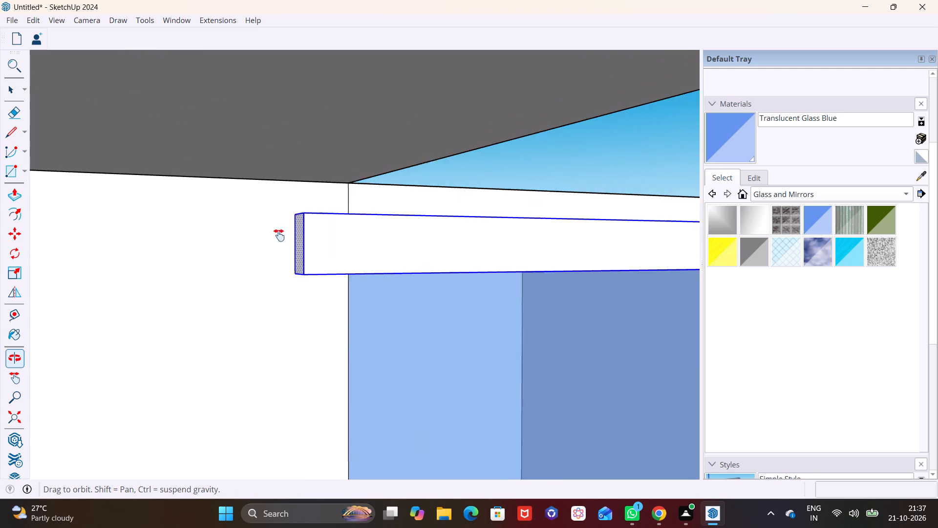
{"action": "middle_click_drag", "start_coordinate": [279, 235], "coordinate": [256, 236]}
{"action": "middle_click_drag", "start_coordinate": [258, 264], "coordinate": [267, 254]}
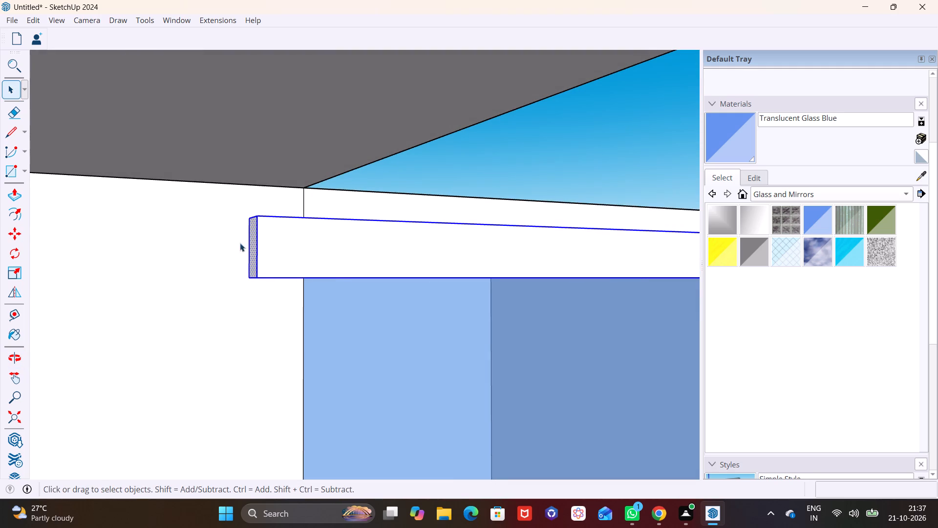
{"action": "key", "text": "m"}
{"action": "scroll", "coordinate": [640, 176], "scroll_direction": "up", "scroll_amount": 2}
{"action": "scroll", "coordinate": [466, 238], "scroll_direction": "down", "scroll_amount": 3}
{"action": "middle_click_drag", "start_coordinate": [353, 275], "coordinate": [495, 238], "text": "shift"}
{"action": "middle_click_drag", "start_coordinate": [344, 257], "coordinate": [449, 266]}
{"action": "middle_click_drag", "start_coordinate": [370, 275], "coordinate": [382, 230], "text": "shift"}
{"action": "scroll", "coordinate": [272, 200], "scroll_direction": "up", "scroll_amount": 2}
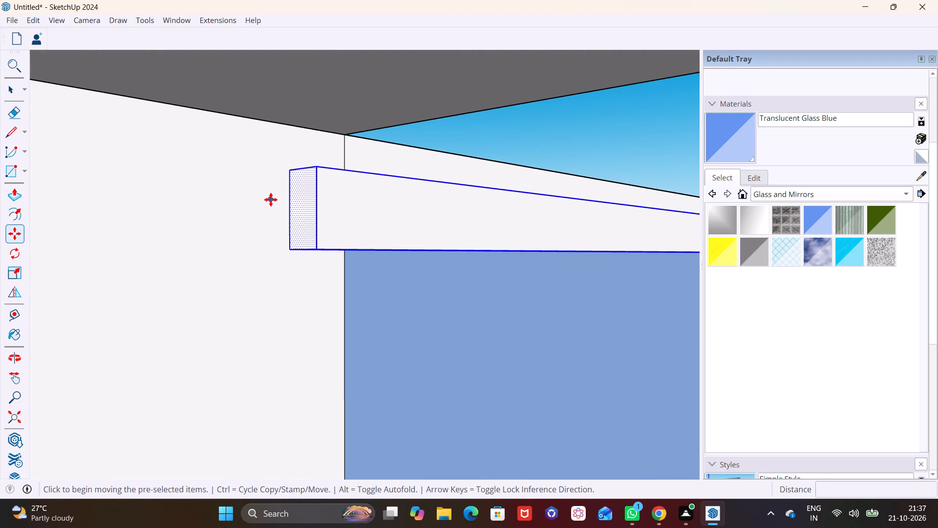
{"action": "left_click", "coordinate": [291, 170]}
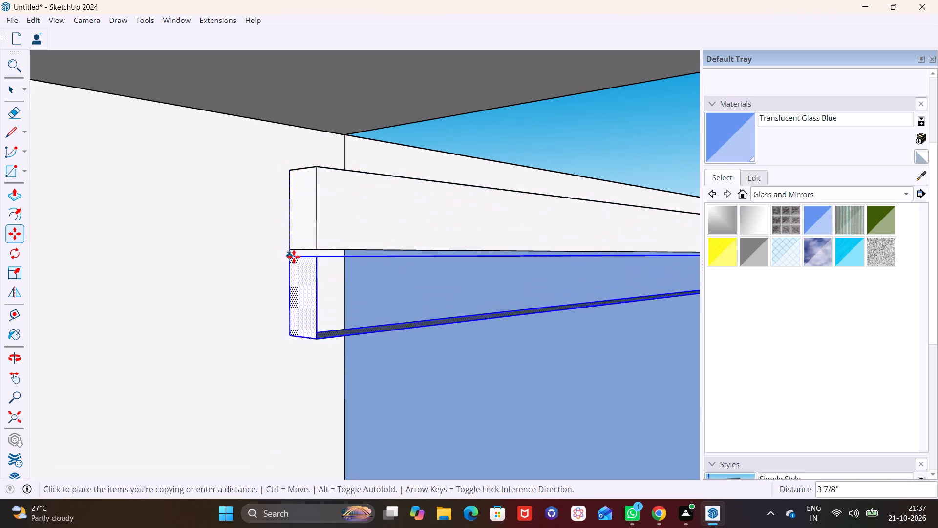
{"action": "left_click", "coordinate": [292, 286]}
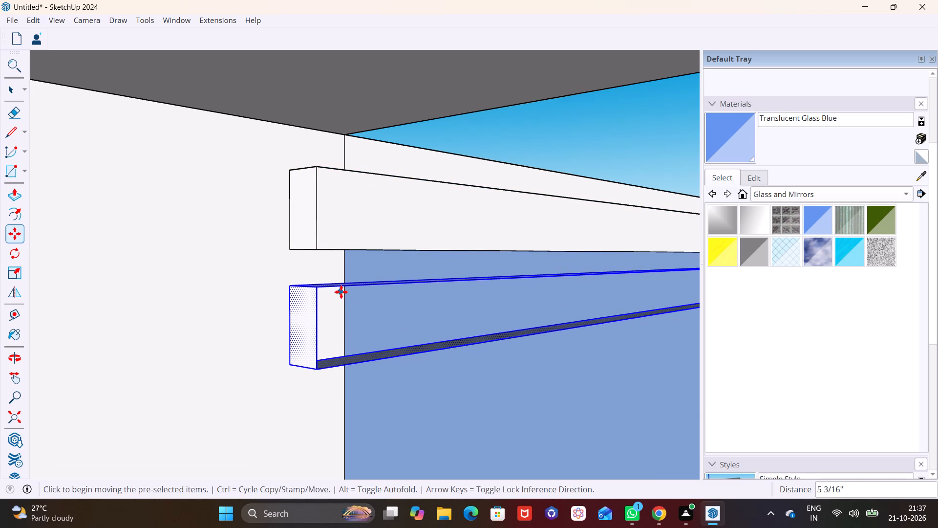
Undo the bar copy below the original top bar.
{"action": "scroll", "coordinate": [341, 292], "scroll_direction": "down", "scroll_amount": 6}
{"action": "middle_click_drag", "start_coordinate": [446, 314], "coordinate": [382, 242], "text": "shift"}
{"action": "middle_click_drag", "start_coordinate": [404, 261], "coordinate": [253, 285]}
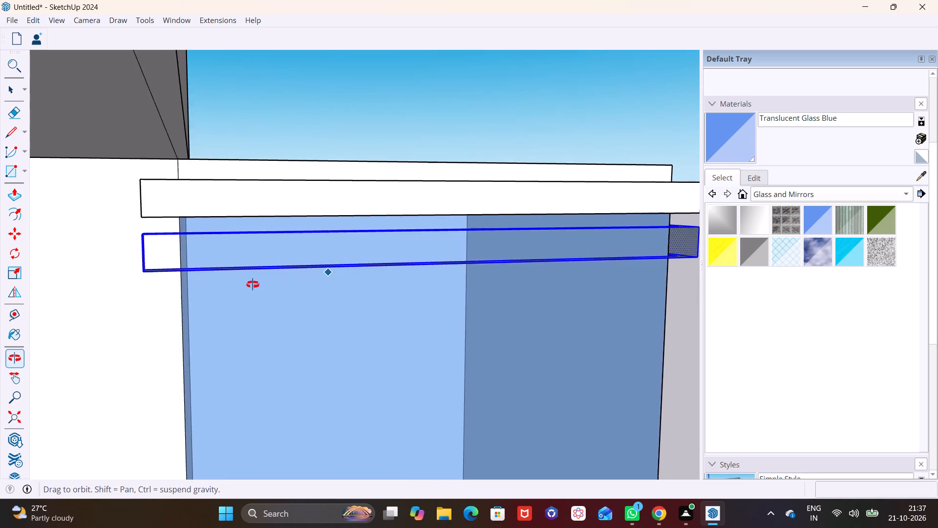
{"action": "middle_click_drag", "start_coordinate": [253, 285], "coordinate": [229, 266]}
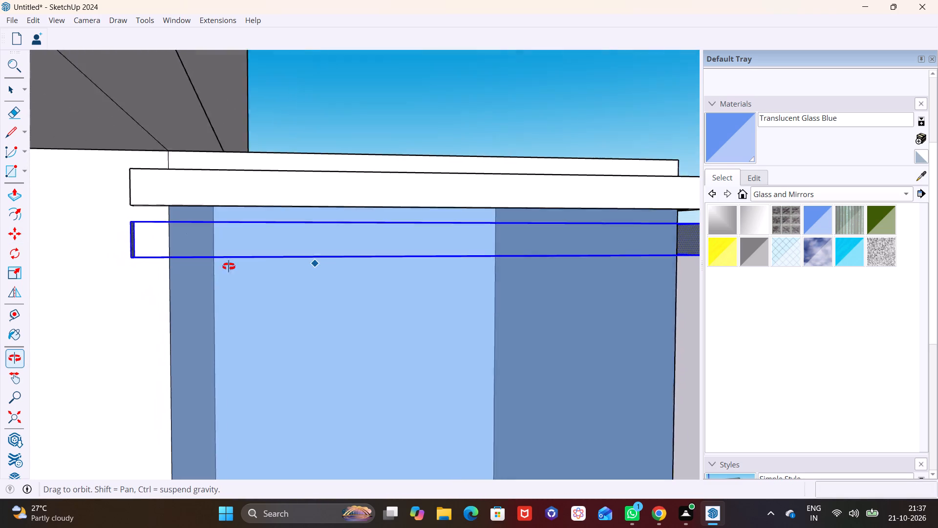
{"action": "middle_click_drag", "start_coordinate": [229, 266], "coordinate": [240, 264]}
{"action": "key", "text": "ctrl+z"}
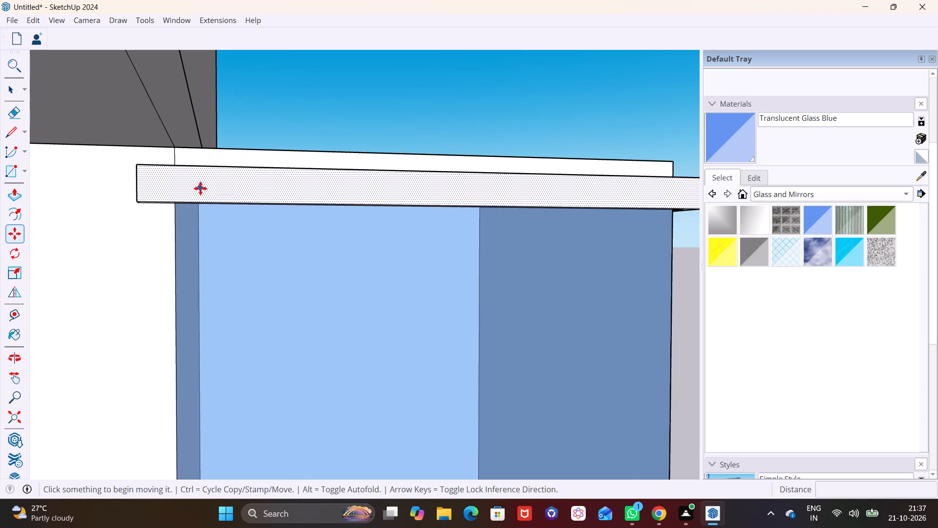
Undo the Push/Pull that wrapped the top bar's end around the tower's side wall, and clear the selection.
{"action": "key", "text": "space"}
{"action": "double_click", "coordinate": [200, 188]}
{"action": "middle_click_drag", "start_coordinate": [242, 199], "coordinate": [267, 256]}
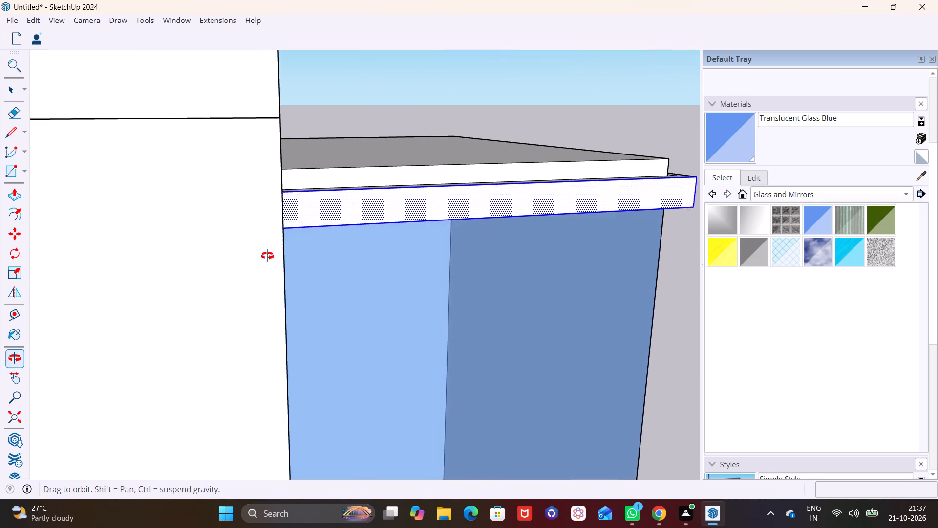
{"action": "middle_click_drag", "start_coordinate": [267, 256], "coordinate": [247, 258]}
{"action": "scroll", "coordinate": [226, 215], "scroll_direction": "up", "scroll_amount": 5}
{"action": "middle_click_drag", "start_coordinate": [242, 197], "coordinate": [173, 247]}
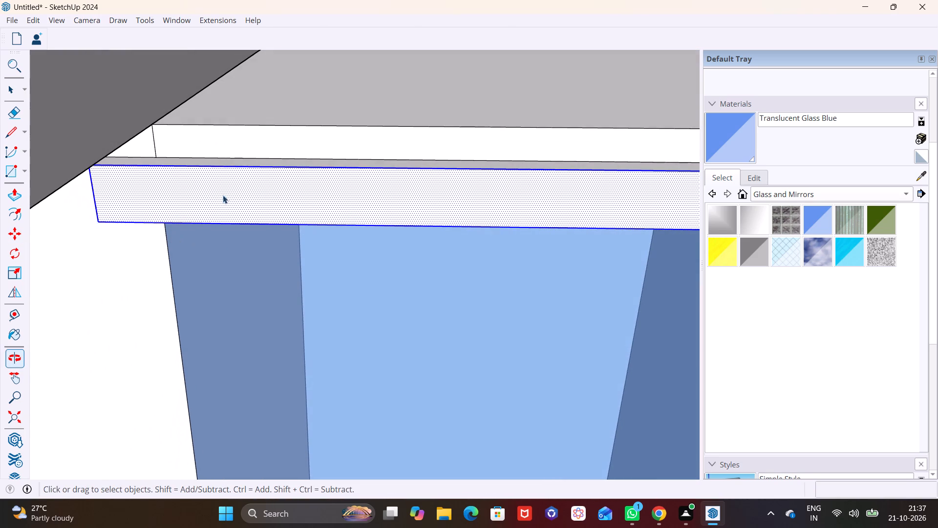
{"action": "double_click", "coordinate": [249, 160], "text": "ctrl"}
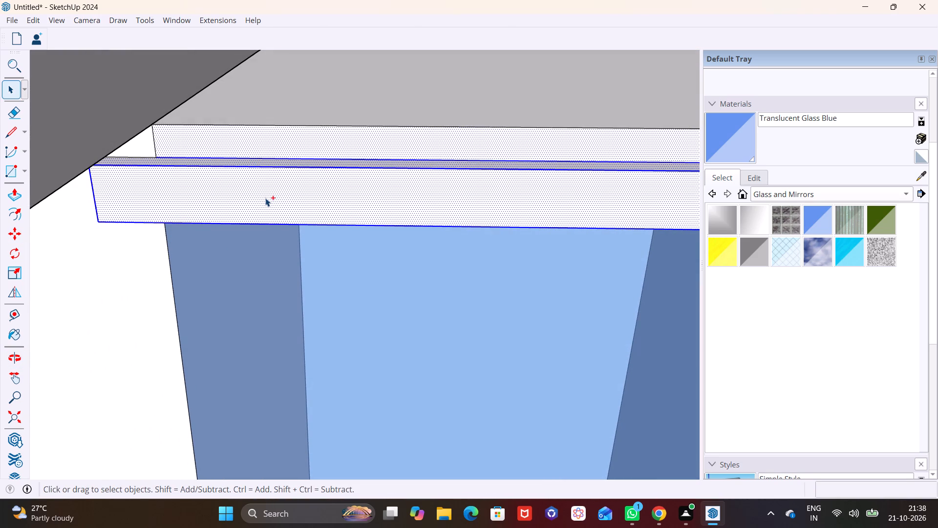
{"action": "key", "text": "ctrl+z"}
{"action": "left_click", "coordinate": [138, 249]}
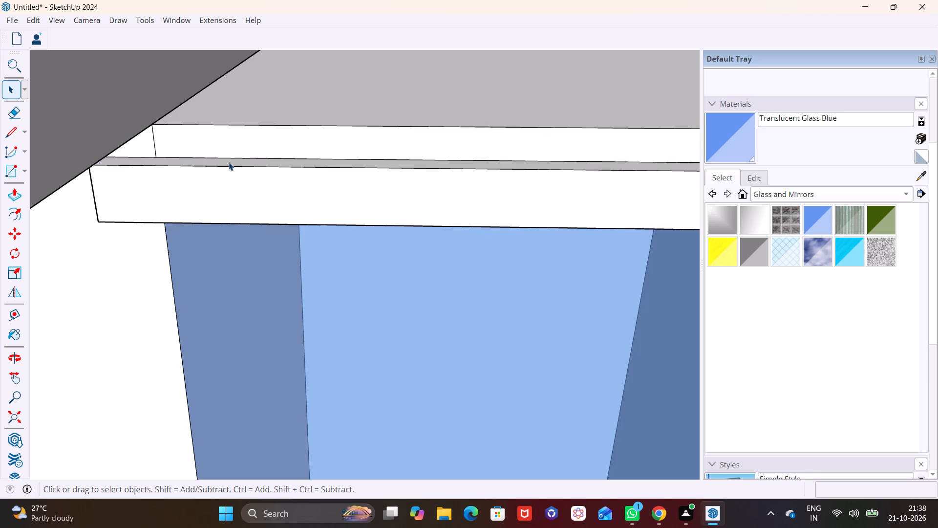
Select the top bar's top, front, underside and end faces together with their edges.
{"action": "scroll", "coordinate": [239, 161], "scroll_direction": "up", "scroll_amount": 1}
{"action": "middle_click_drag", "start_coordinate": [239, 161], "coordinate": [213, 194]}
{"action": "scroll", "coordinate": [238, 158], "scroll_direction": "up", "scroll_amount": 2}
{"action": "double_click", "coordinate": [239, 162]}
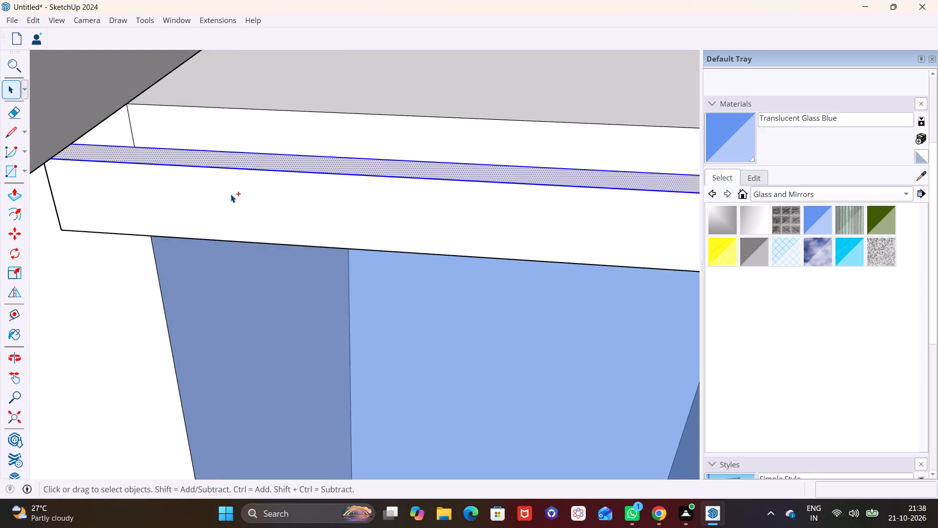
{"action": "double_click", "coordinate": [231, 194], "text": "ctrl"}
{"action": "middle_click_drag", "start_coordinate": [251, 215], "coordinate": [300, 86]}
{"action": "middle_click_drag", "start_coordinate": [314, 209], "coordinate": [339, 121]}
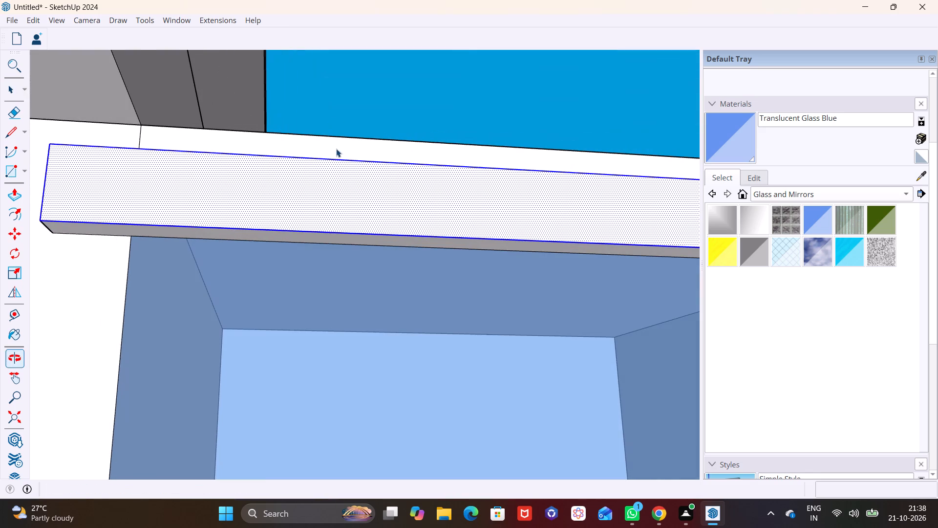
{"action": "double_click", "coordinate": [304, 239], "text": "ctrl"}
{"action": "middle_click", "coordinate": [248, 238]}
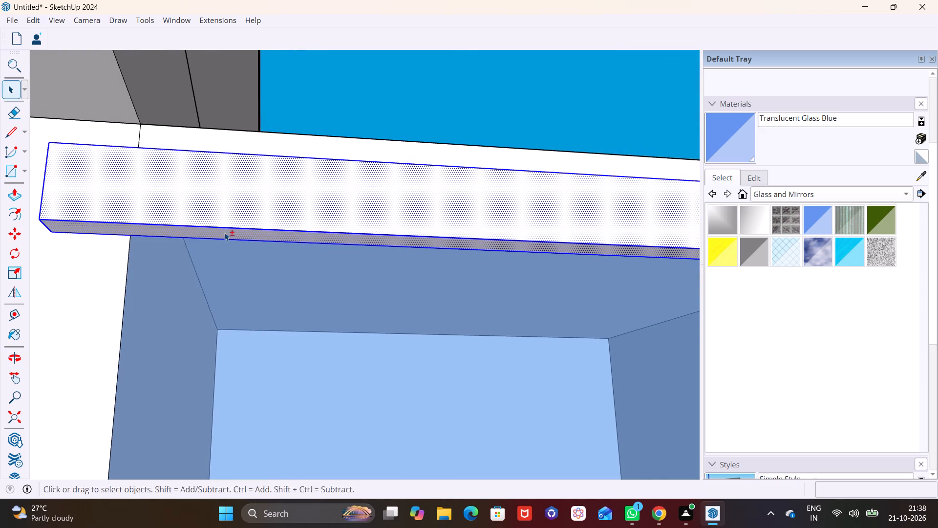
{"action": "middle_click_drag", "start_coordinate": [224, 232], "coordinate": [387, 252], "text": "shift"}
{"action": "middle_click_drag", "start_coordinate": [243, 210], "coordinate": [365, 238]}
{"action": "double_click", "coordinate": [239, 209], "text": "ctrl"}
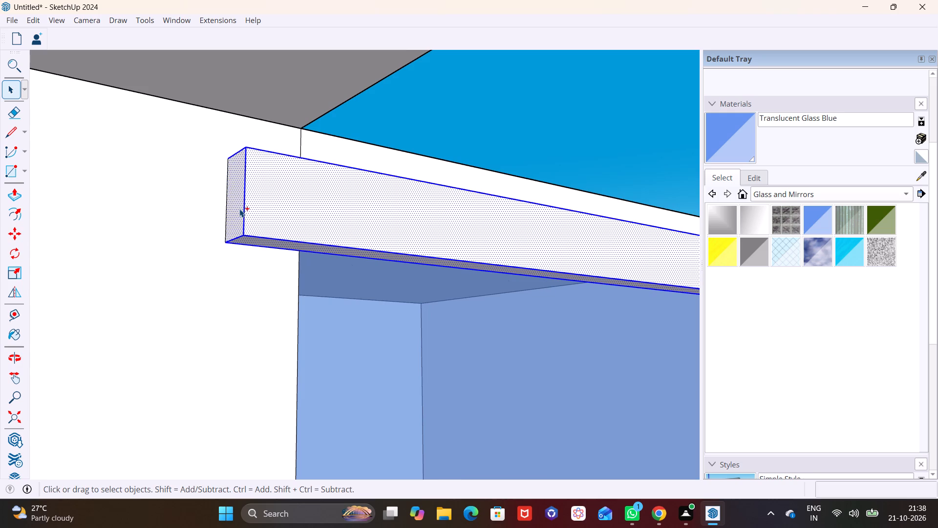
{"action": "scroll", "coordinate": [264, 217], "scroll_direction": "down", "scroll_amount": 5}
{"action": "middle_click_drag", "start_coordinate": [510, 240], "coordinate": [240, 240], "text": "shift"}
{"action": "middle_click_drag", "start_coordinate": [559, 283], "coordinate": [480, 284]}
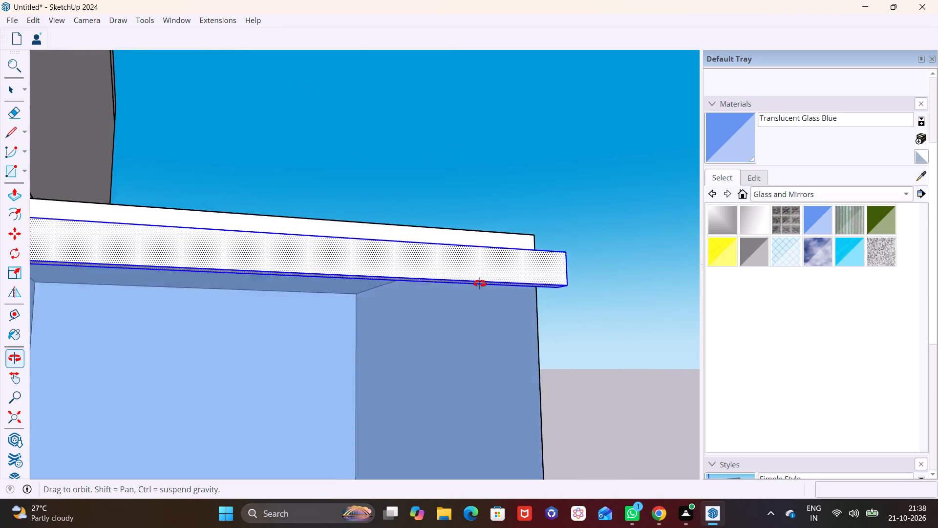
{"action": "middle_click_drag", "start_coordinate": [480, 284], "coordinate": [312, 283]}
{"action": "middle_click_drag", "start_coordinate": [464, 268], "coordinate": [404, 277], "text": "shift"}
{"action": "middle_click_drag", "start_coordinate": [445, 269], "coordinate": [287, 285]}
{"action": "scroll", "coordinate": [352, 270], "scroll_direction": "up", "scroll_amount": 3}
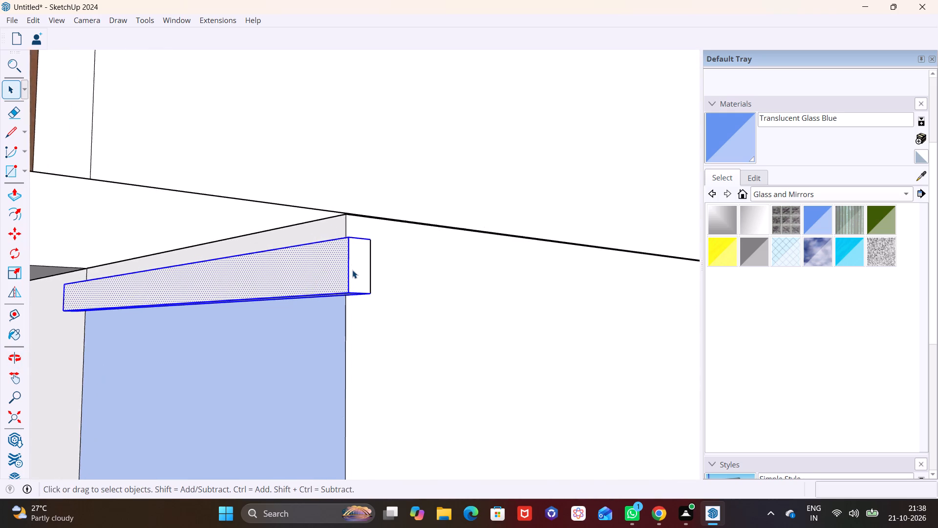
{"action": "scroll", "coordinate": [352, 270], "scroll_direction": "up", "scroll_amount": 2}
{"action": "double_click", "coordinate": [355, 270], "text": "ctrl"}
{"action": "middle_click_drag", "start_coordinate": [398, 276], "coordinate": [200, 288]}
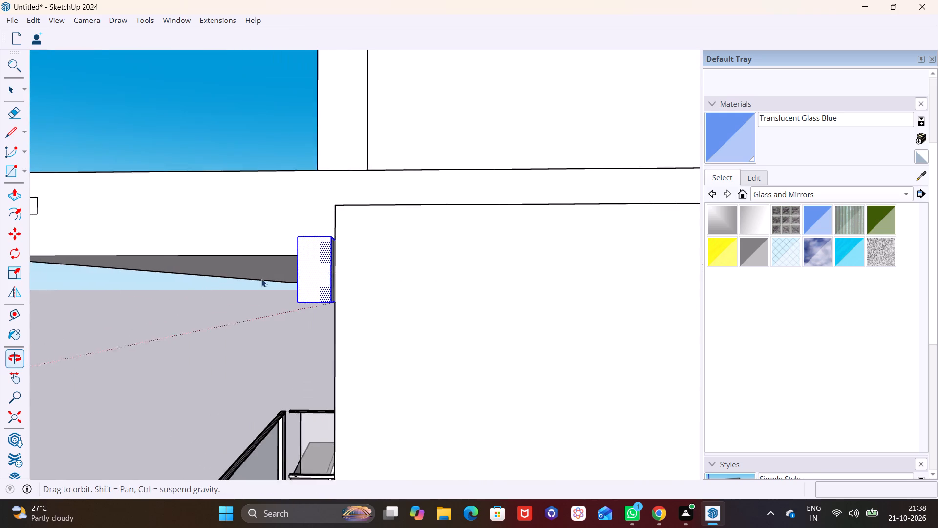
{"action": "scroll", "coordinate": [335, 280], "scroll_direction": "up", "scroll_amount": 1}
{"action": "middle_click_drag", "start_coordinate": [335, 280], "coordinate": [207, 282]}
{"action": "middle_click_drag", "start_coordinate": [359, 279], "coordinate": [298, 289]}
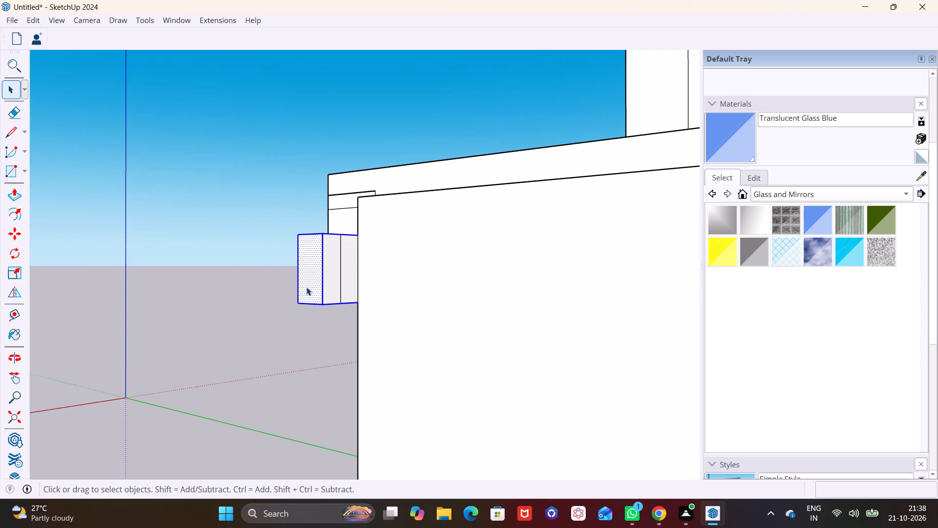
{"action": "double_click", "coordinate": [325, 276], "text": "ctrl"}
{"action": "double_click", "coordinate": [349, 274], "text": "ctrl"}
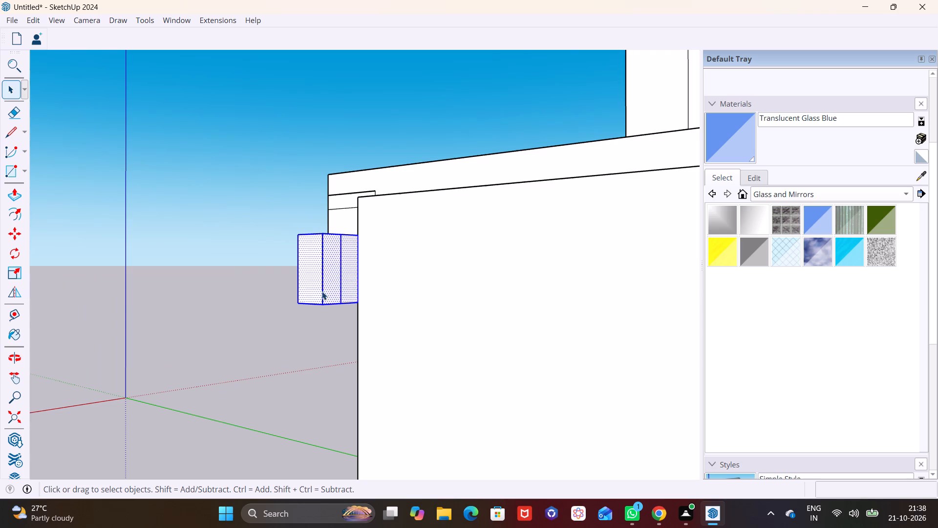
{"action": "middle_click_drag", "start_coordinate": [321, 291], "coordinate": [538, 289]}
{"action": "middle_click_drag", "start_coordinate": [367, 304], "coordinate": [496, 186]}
Push/Pull the narrow rear face at the top bar's overhanging end to wrap the bar around the tower's side wall again.
{"action": "scroll", "coordinate": [267, 308], "scroll_direction": "down", "scroll_amount": 3}
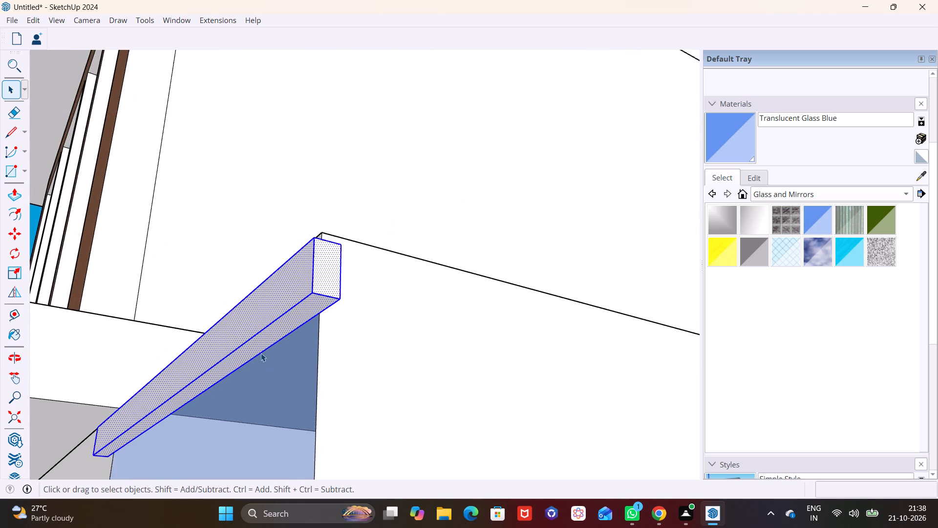
{"action": "scroll", "coordinate": [261, 353], "scroll_direction": "down", "scroll_amount": 2}
{"action": "middle_click_drag", "start_coordinate": [289, 328], "coordinate": [131, 380]}
{"action": "middle_click_drag", "start_coordinate": [172, 340], "coordinate": [98, 371]}
{"action": "left_click", "coordinate": [134, 411]}
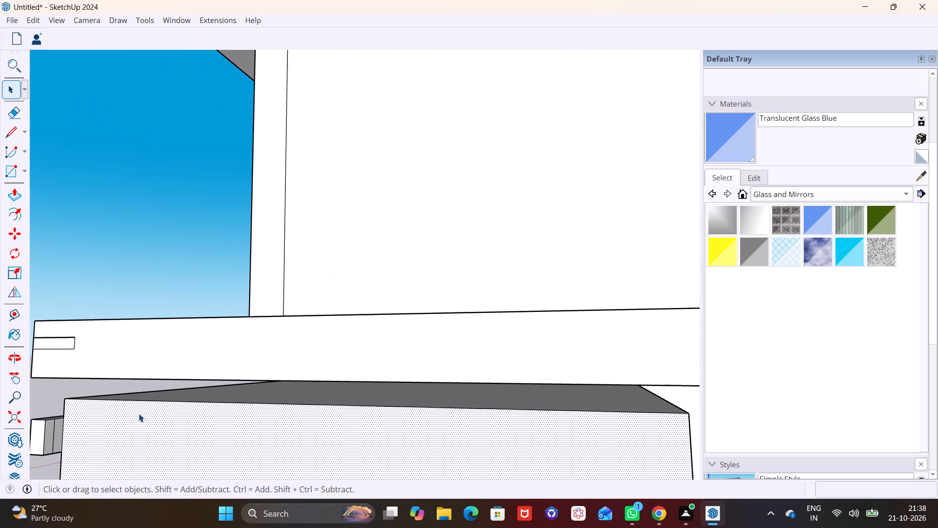
{"action": "middle_click_drag", "start_coordinate": [141, 415], "coordinate": [203, 330], "text": "shift"}
{"action": "scroll", "coordinate": [119, 370], "scroll_direction": "up", "scroll_amount": 6}
{"action": "left_click", "coordinate": [107, 352]}
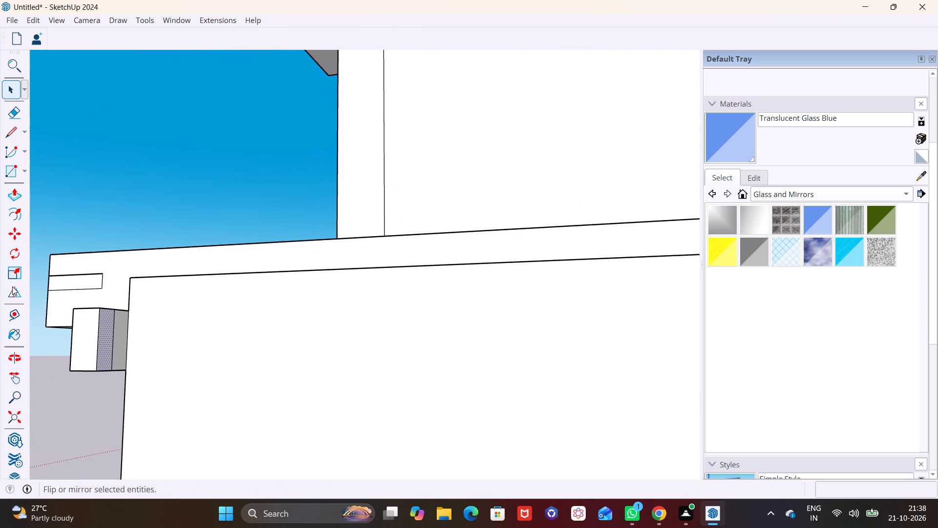
{"action": "left_click", "coordinate": [21, 198]}
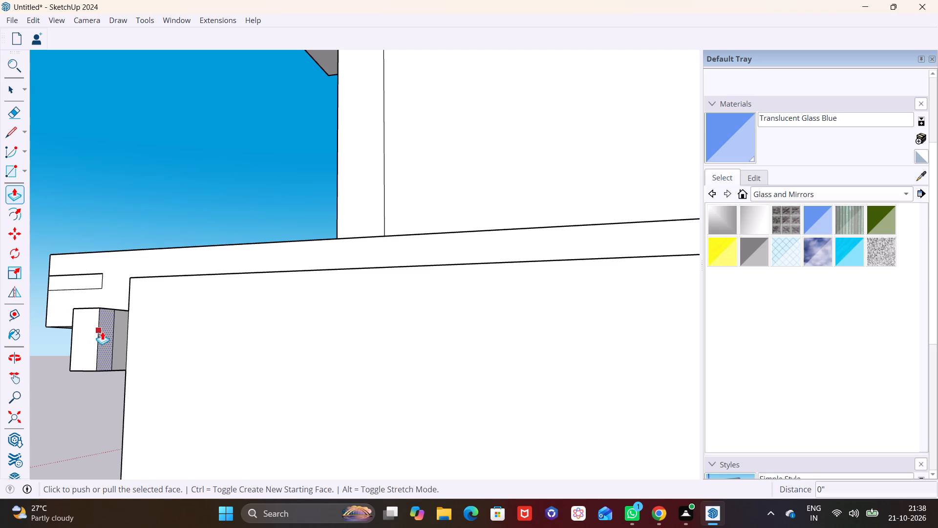
{"action": "left_click", "coordinate": [102, 331]}
{"action": "left_click", "coordinate": [175, 336]}
Select the outer, end, underside and top faces of the top bar's short return on the tower's side wall, with their edges.
{"action": "key", "text": "space"}
{"action": "double_click", "coordinate": [129, 344]}
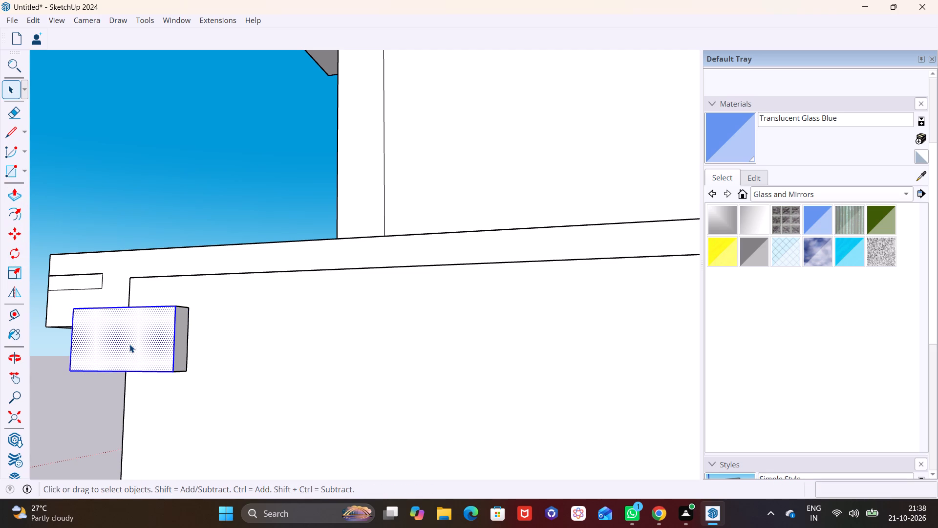
{"action": "double_click", "coordinate": [183, 337], "text": "ctrl"}
{"action": "middle_click_drag", "start_coordinate": [155, 363], "coordinate": [185, 281]}
{"action": "double_click", "coordinate": [150, 357], "text": "ctrl"}
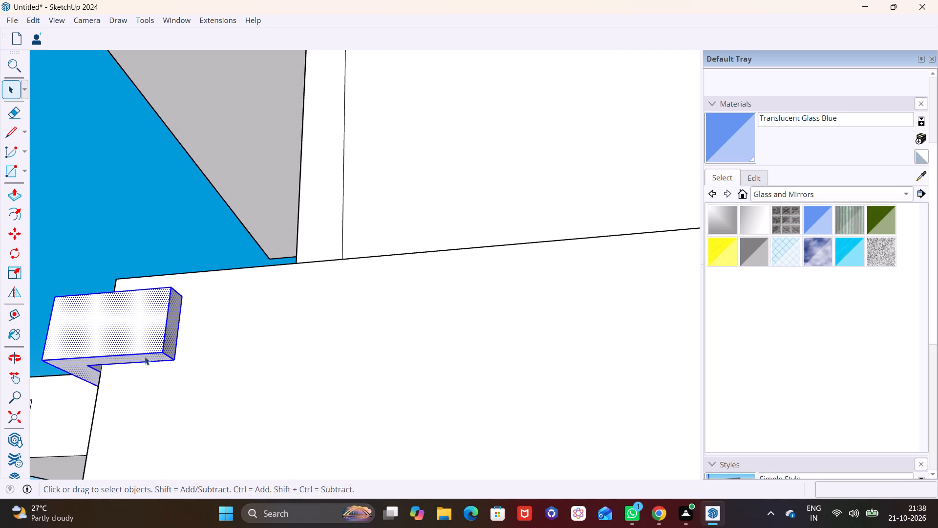
{"action": "middle_click_drag", "start_coordinate": [134, 315], "coordinate": [141, 439]}
{"action": "middle_click_drag", "start_coordinate": [145, 325], "coordinate": [145, 424]}
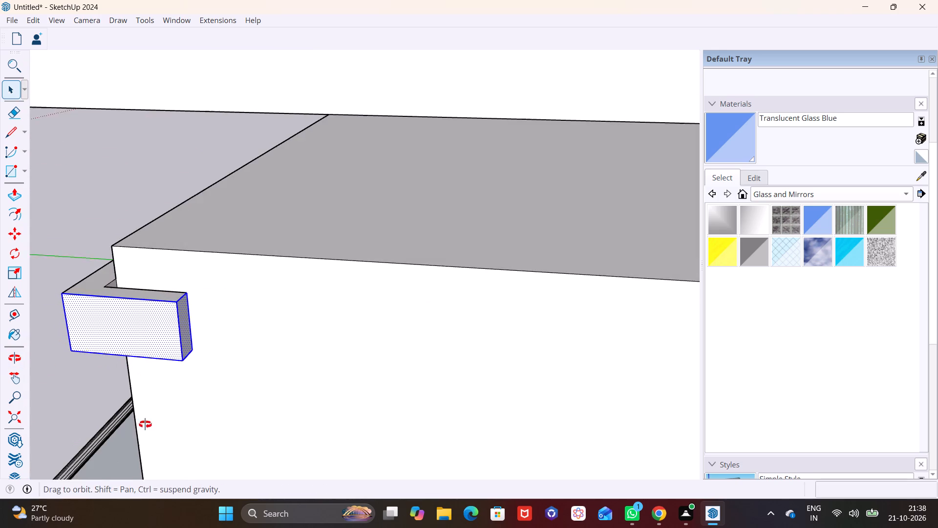
{"action": "middle_click_drag", "start_coordinate": [145, 424], "coordinate": [146, 427]}
{"action": "double_click", "coordinate": [136, 293], "text": "ctrl"}
{"action": "middle_click_drag", "start_coordinate": [112, 308], "coordinate": [193, 271]}
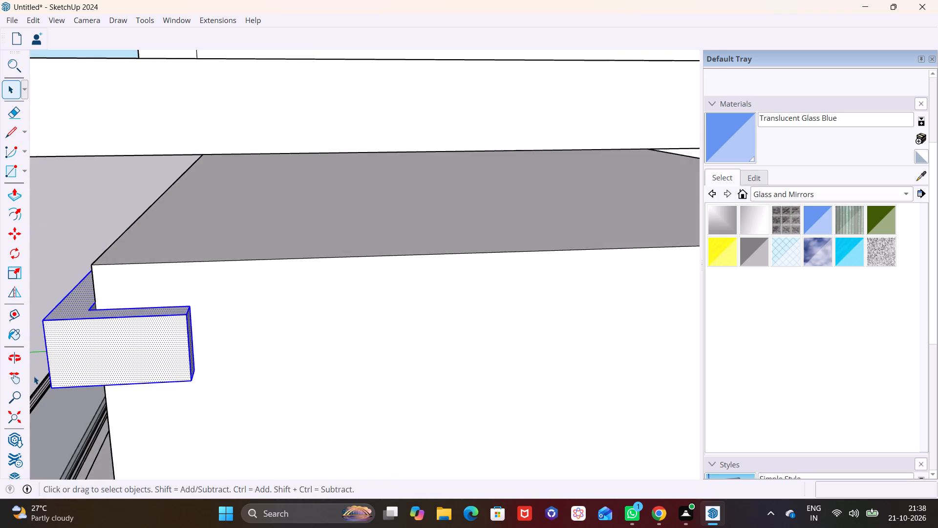
Add the top bar's long front face and its far end face, with their edges, to the selection.
{"action": "middle_click_drag", "start_coordinate": [33, 375], "coordinate": [229, 348], "text": "shift"}
{"action": "scroll", "coordinate": [433, 315], "scroll_direction": "down", "scroll_amount": 5}
{"action": "middle_click_drag", "start_coordinate": [497, 267], "coordinate": [434, 276], "text": "shift"}
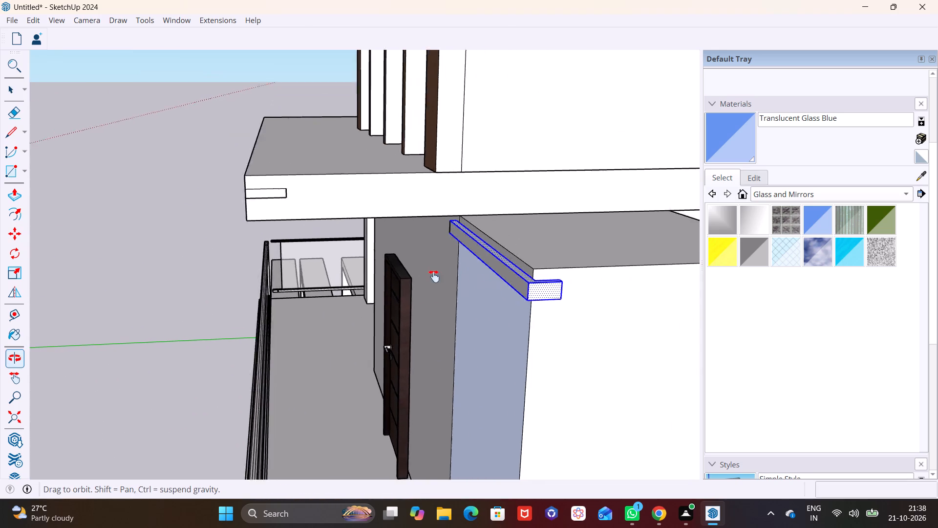
{"action": "middle_click_drag", "start_coordinate": [434, 276], "coordinate": [327, 306], "text": "shift"}
{"action": "middle_click_drag", "start_coordinate": [386, 349], "coordinate": [460, 253]}
{"action": "scroll", "coordinate": [424, 272], "scroll_direction": "up", "scroll_amount": 9}
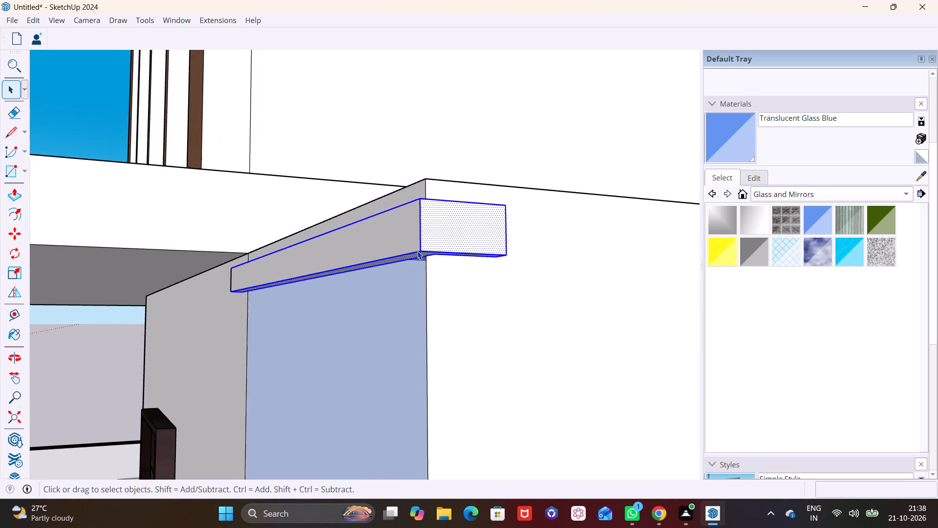
{"action": "scroll", "coordinate": [417, 251], "scroll_direction": "up", "scroll_amount": 2}
{"action": "middle_click_drag", "start_coordinate": [426, 253], "coordinate": [501, 147]}
{"action": "middle_click_drag", "start_coordinate": [296, 309], "coordinate": [291, 374]}
{"action": "middle_click_drag", "start_coordinate": [242, 344], "coordinate": [248, 371]}
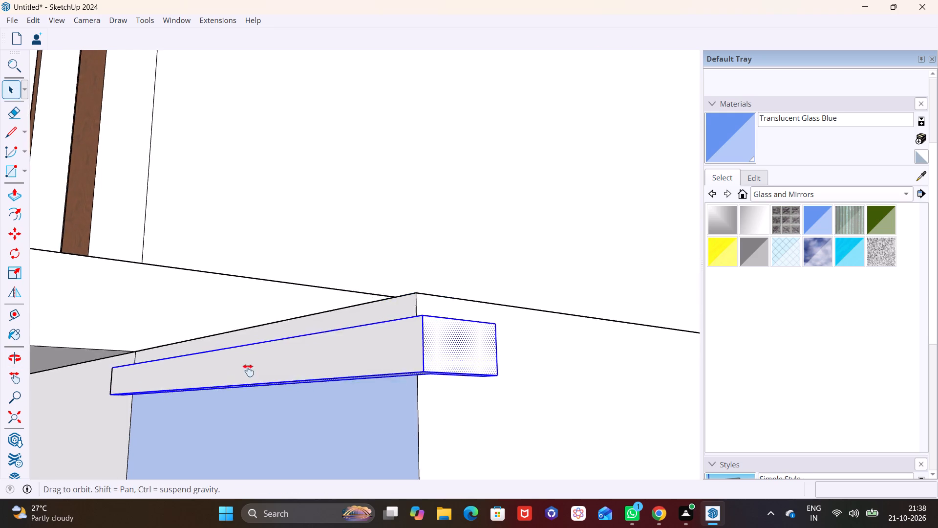
{"action": "middle_click_drag", "start_coordinate": [248, 371], "coordinate": [459, 391]}
{"action": "middle_click_drag", "start_coordinate": [341, 396], "coordinate": [646, 396]}
{"action": "scroll", "coordinate": [344, 421], "scroll_direction": "up", "scroll_amount": 2}
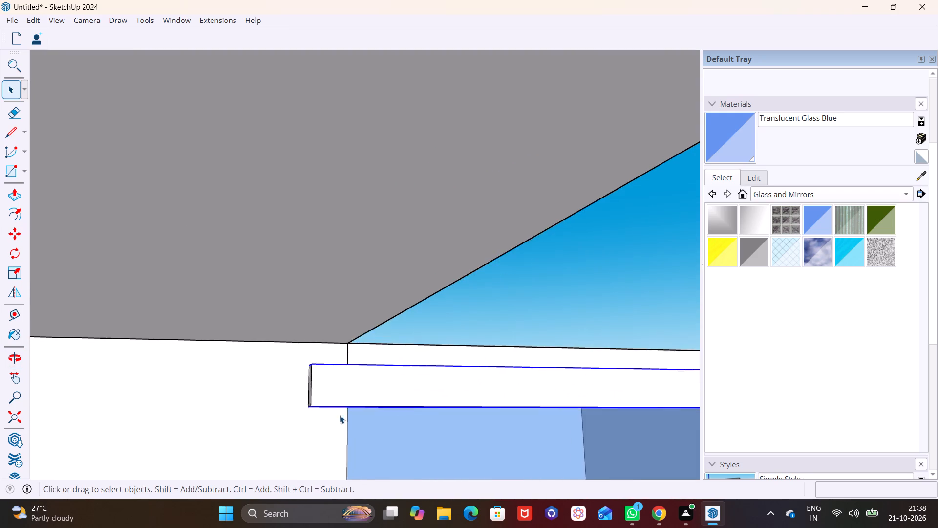
{"action": "scroll", "coordinate": [340, 415], "scroll_direction": "up", "scroll_amount": 7}
{"action": "middle_click_drag", "start_coordinate": [324, 392], "coordinate": [385, 399]}
{"action": "double_click", "coordinate": [371, 399], "text": "ctrl"}
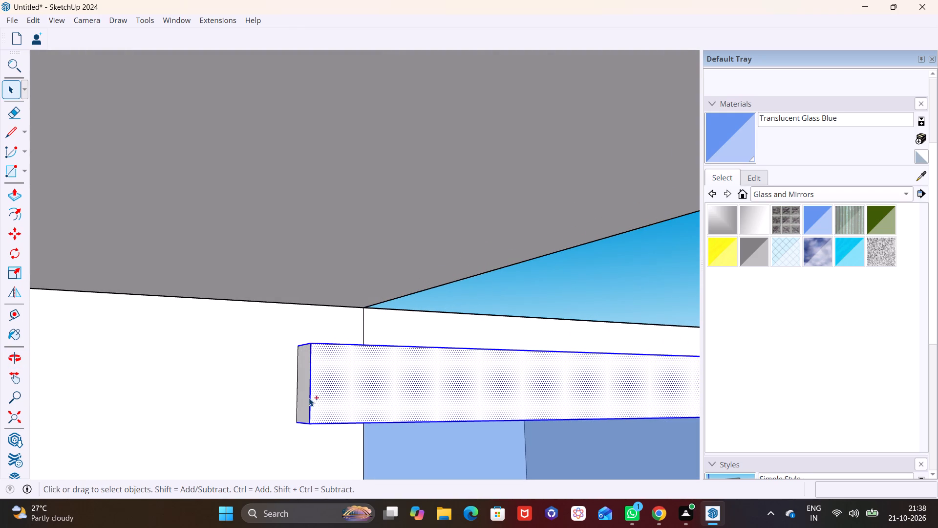
{"action": "double_click", "coordinate": [303, 380], "text": "ctrl"}
Copy the selected wrapped bar straight down to place a second slat about 4 1/2" below the top one.
{"action": "scroll", "coordinate": [335, 391], "scroll_direction": "down", "scroll_amount": 6}
{"action": "middle_click_drag", "start_coordinate": [388, 392], "coordinate": [255, 359], "text": "shift"}
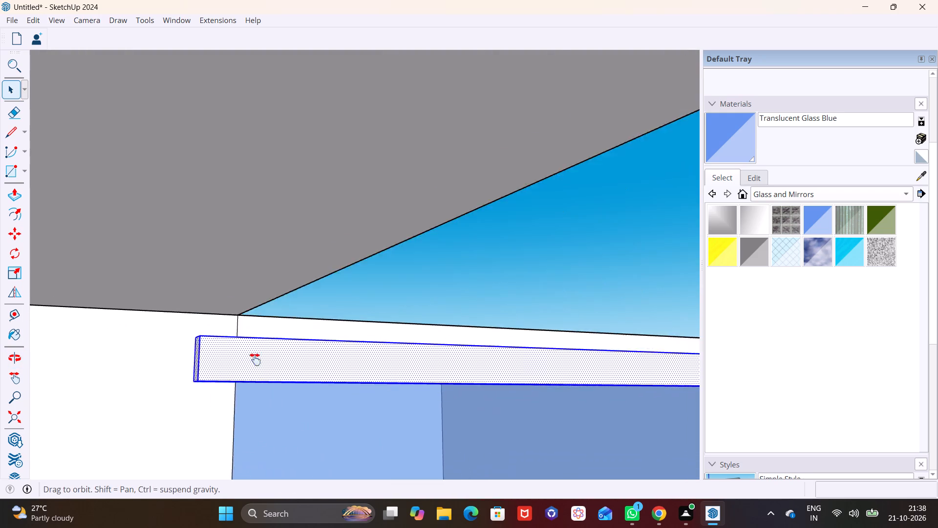
{"action": "middle_click_drag", "start_coordinate": [255, 359], "coordinate": [213, 341], "text": "shift"}
{"action": "middle_click_drag", "start_coordinate": [381, 406], "coordinate": [257, 468]}
{"action": "scroll", "coordinate": [287, 401], "scroll_direction": "down", "scroll_amount": 2}
{"action": "middle_click_drag", "start_coordinate": [287, 409], "coordinate": [323, 340]}
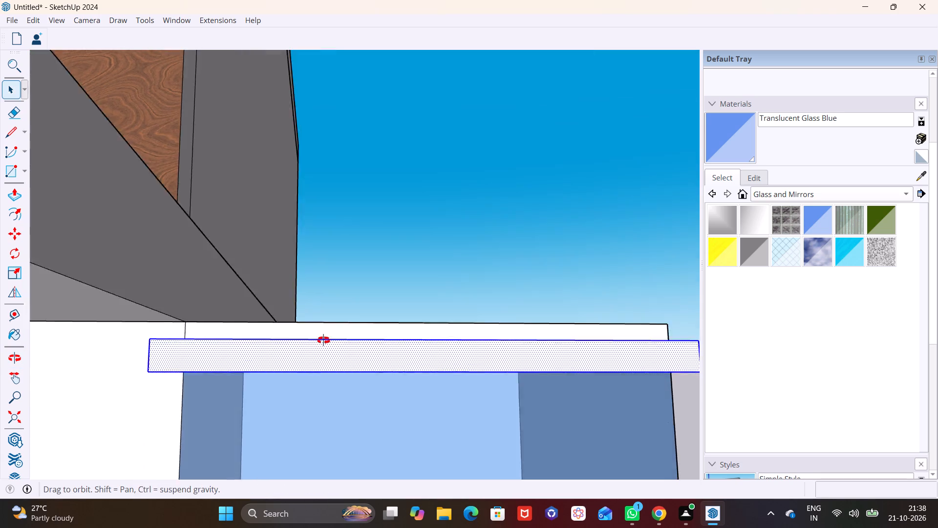
{"action": "middle_click_drag", "start_coordinate": [323, 340], "coordinate": [408, 340]}
{"action": "scroll", "coordinate": [250, 356], "scroll_direction": "up", "scroll_amount": 4}
{"action": "middle_click_drag", "start_coordinate": [171, 399], "coordinate": [230, 308]}
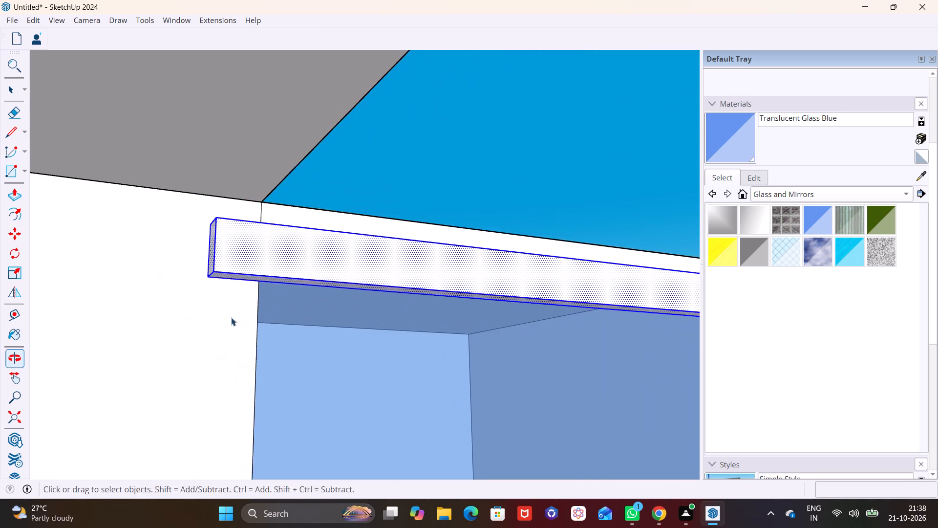
{"action": "middle_click_drag", "start_coordinate": [236, 327], "coordinate": [331, 429]}
{"action": "middle_click_drag", "start_coordinate": [318, 401], "coordinate": [265, 312]}
{"action": "scroll", "coordinate": [266, 344], "scroll_direction": "down", "scroll_amount": 7}
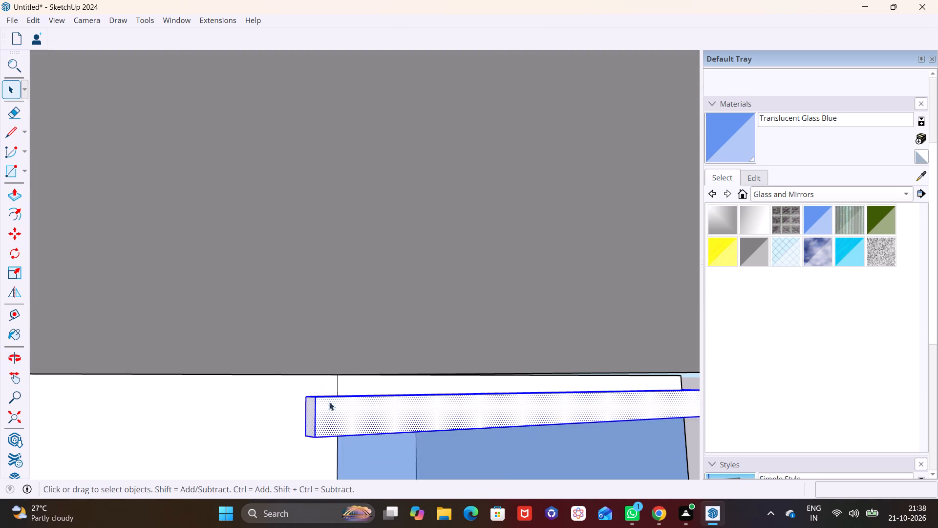
{"action": "middle_click_drag", "start_coordinate": [334, 410], "coordinate": [235, 286], "text": "shift"}
{"action": "scroll", "coordinate": [212, 289], "scroll_direction": "up", "scroll_amount": 7}
{"action": "middle_click_drag", "start_coordinate": [260, 368], "coordinate": [312, 368]}
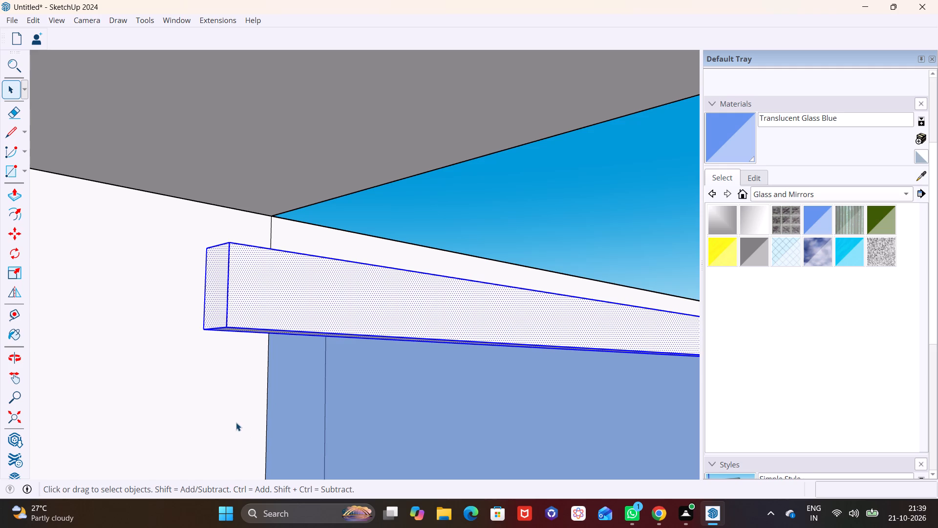
{"action": "key", "text": "m"}
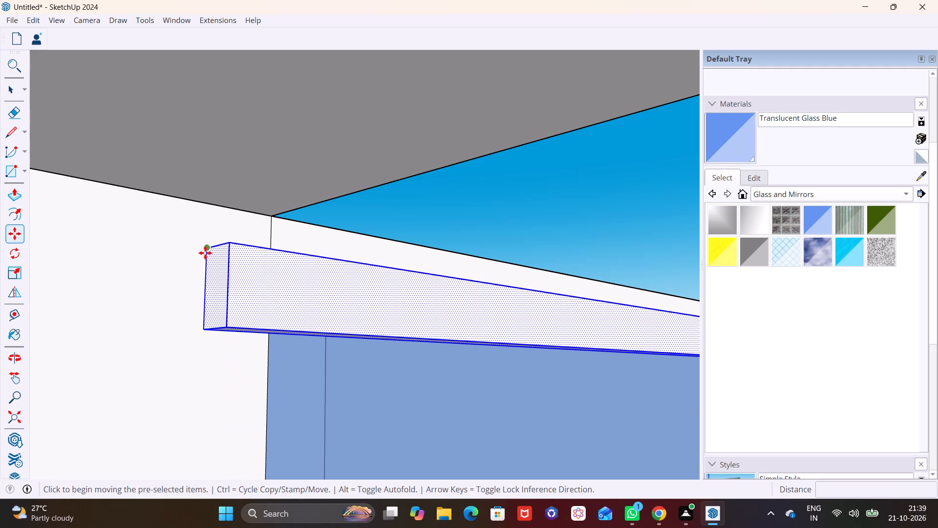
{"action": "left_click", "coordinate": [205, 251]}
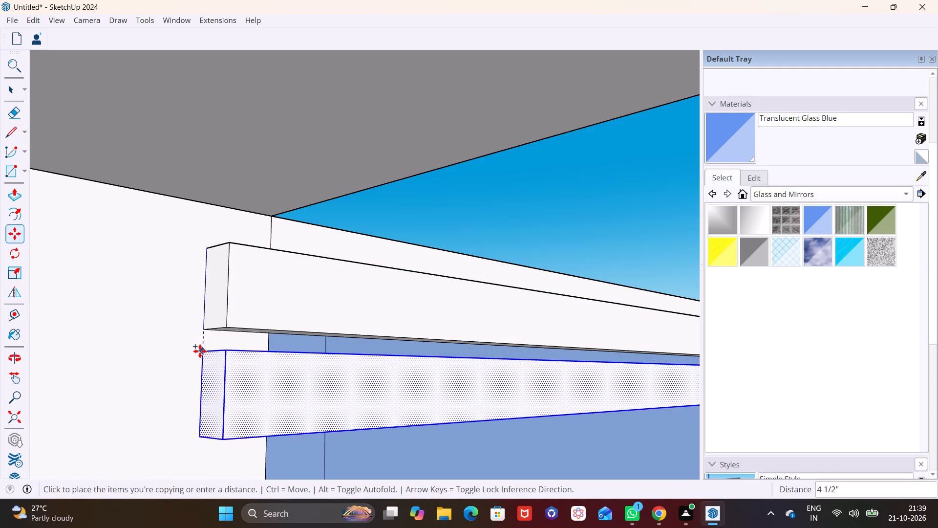
{"action": "left_click", "coordinate": [200, 355]}
Copy the wrapped slat downward twice more, offsetting each copy about 4 3/4" below the previous one.
{"action": "scroll", "coordinate": [249, 352], "scroll_direction": "down", "scroll_amount": 2}
{"action": "middle_click_drag", "start_coordinate": [316, 390], "coordinate": [320, 218], "text": "shift"}
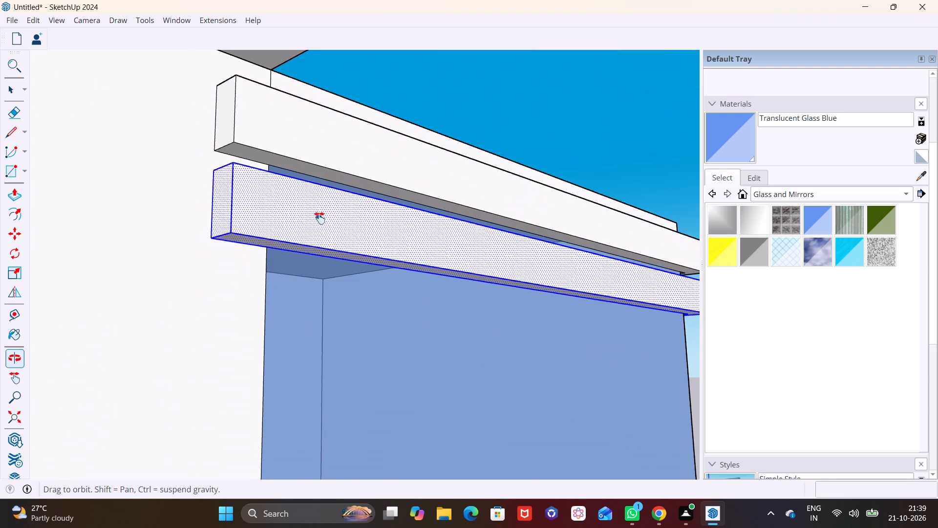
{"action": "middle_click_drag", "start_coordinate": [320, 218], "coordinate": [320, 218], "text": "shift"}
{"action": "left_click", "coordinate": [213, 171]}
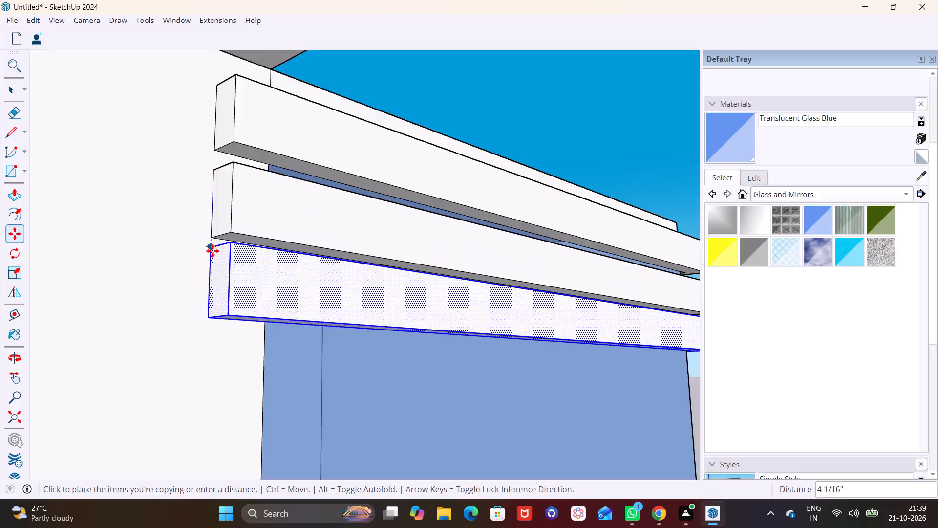
{"action": "left_click", "coordinate": [214, 262]}
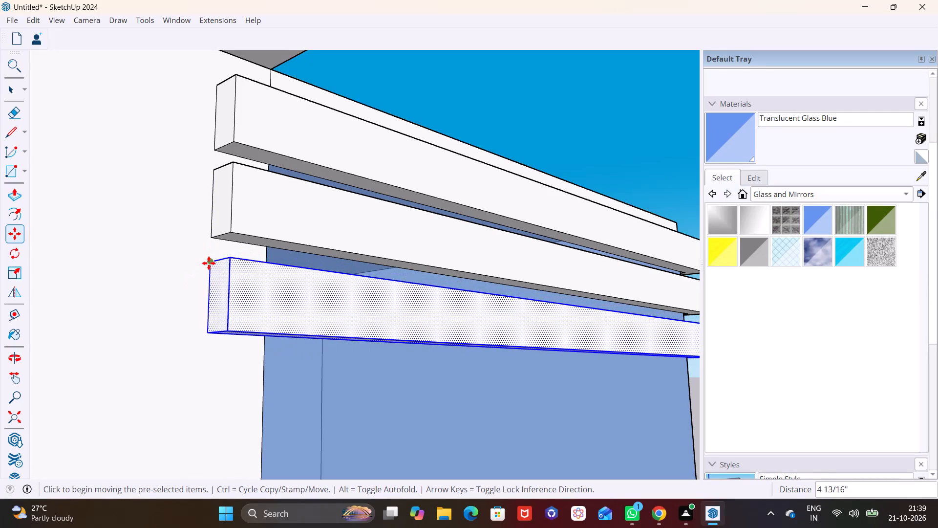
{"action": "left_click", "coordinate": [209, 263]}
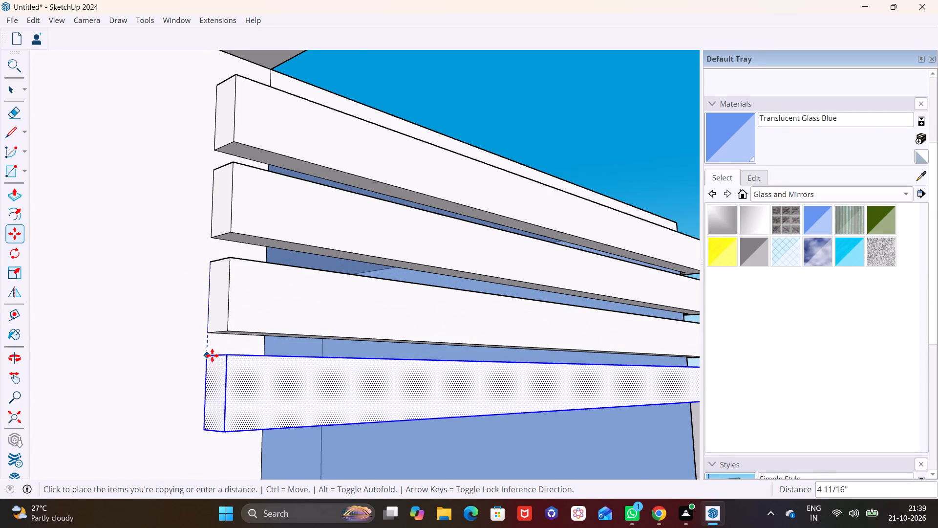
{"action": "left_click", "coordinate": [212, 355]}
Add three more copies of the wrapped slat down the glazed front, each about 4 1/2" below the last.
{"action": "scroll", "coordinate": [257, 313], "scroll_direction": "down", "scroll_amount": 3}
{"action": "middle_click_drag", "start_coordinate": [347, 371], "coordinate": [356, 257], "text": "shift"}
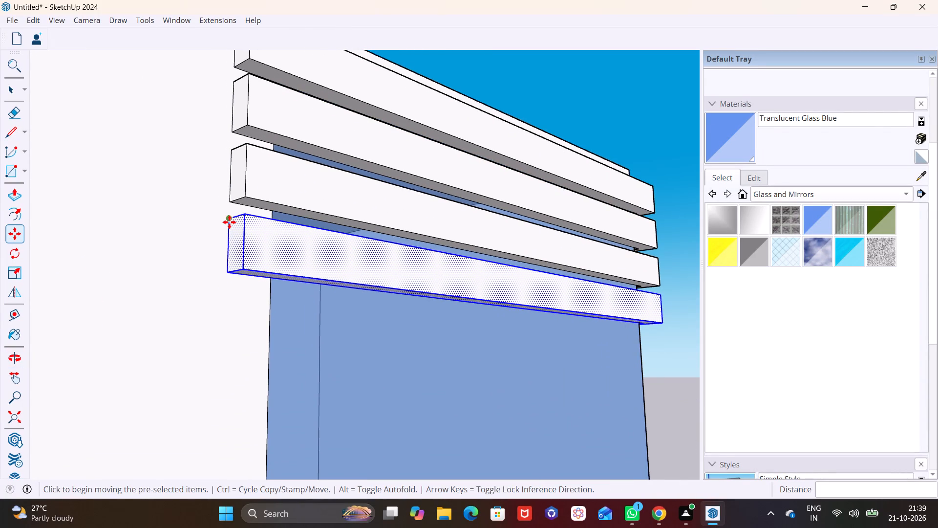
{"action": "left_click", "coordinate": [229, 222]}
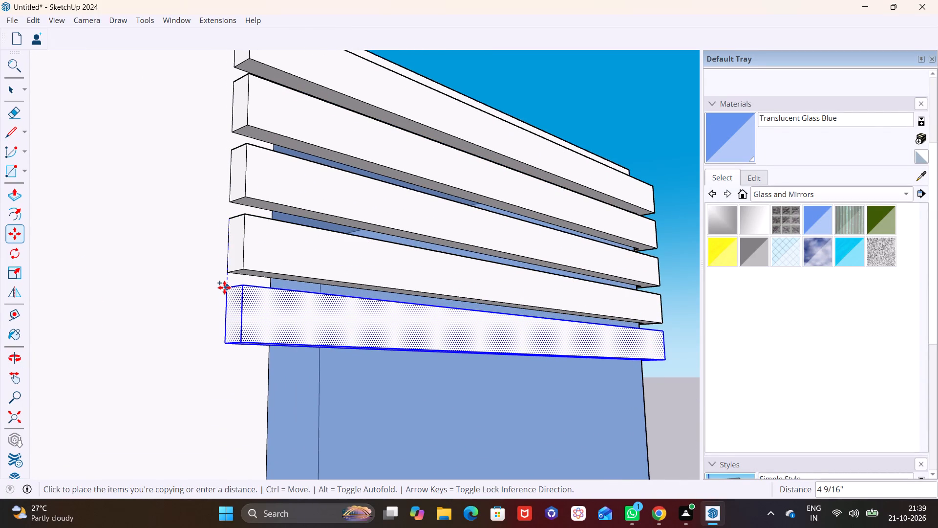
{"action": "left_click", "coordinate": [224, 287]}
{"action": "left_click", "coordinate": [227, 289]}
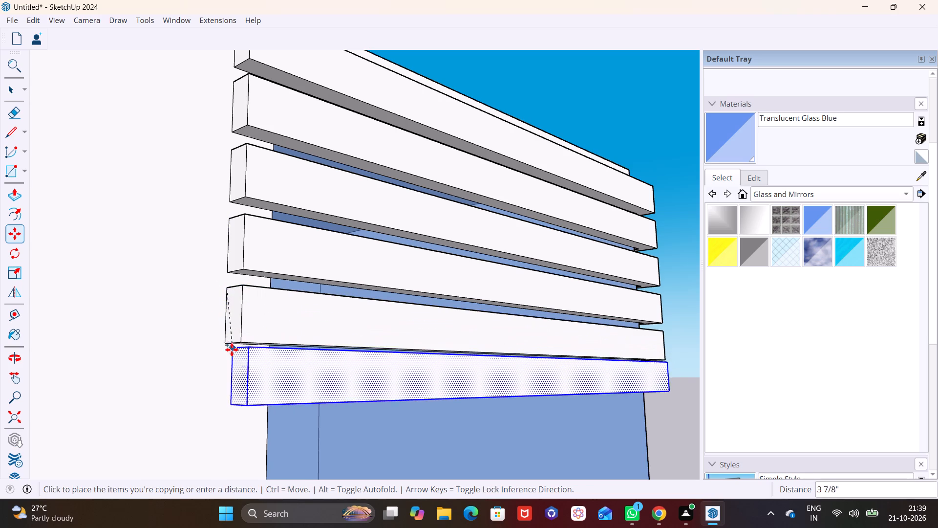
{"action": "left_click", "coordinate": [228, 357]}
{"action": "left_click", "coordinate": [225, 360]}
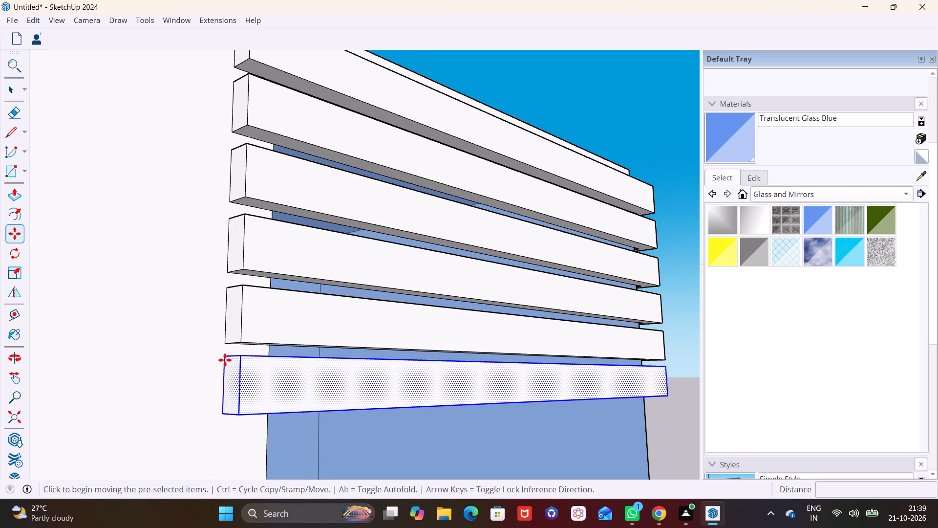
{"action": "left_click", "coordinate": [229, 429]}
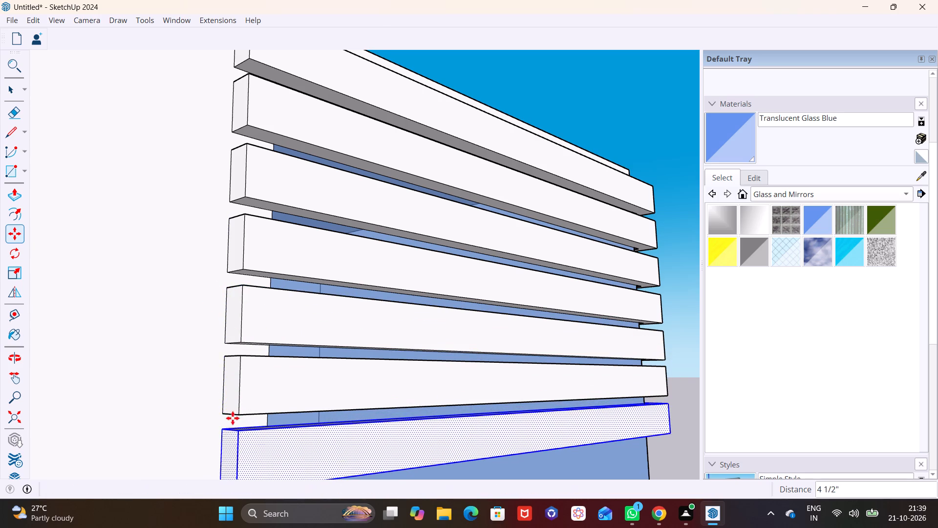
Place two further slat copies down the tower, the first about 4 5/16" and the second about 4 1/2" below the previous slat.
{"action": "scroll", "coordinate": [268, 372], "scroll_direction": "down", "scroll_amount": 3}
{"action": "middle_click_drag", "start_coordinate": [368, 414], "coordinate": [376, 211], "text": "shift"}
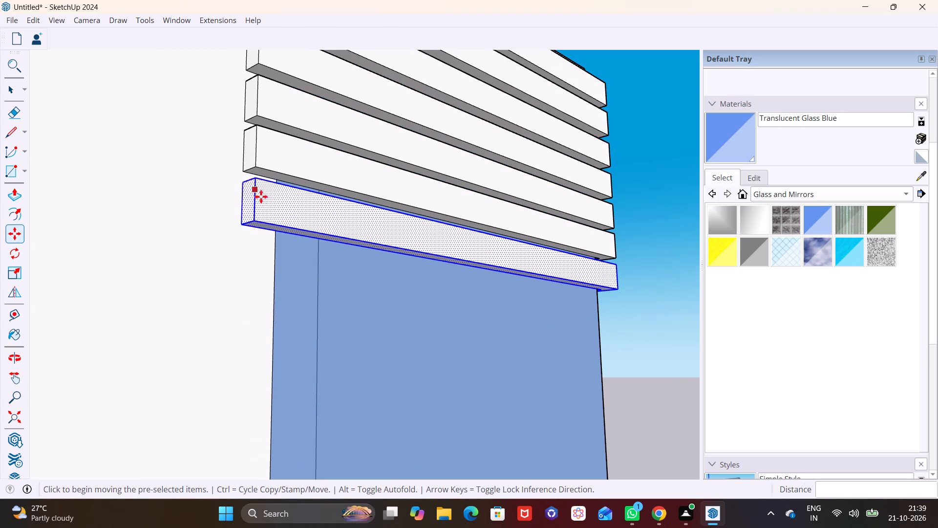
{"action": "middle_click_drag", "start_coordinate": [265, 202], "coordinate": [307, 235]}
{"action": "scroll", "coordinate": [285, 230], "scroll_direction": "up", "scroll_amount": 3}
{"action": "left_click", "coordinate": [306, 225]}
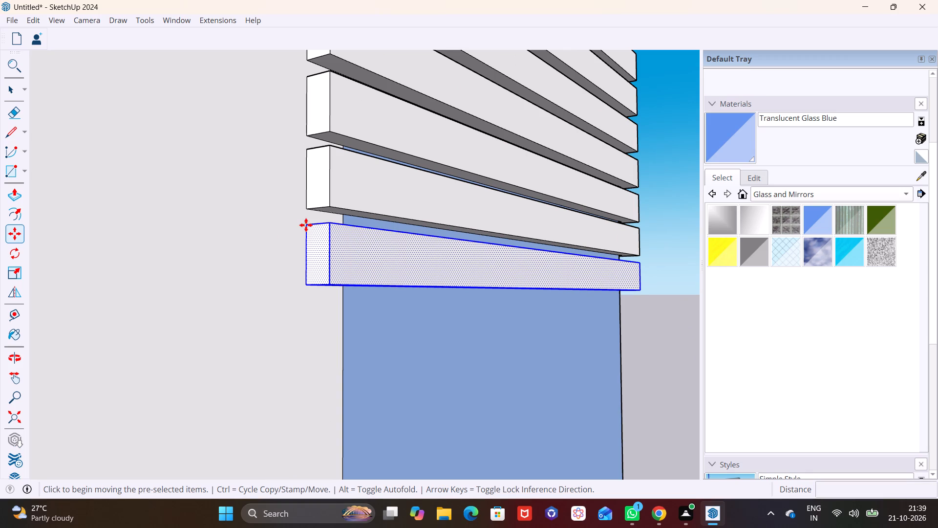
{"action": "left_click", "coordinate": [309, 298]}
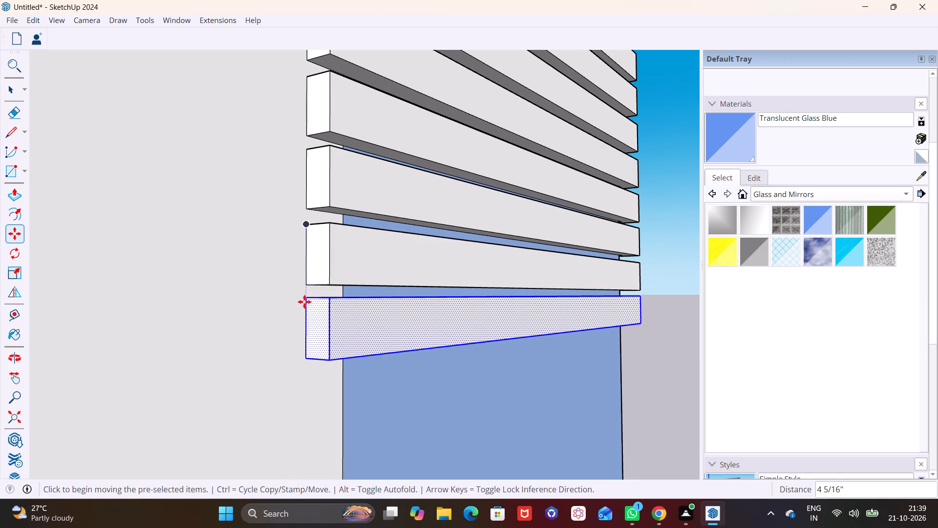
{"action": "left_click", "coordinate": [309, 298]}
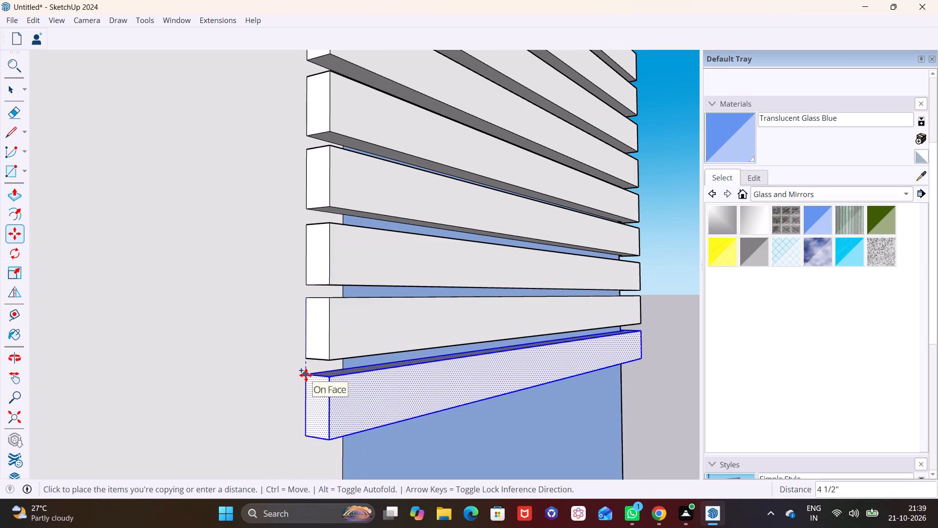
{"action": "left_click", "coordinate": [305, 374]}
Copy the lowest slat downward three more times, at offsets of about 4 9/16", 4 3/8" and 4 3/4".
{"action": "scroll", "coordinate": [312, 377], "scroll_direction": "down", "scroll_amount": 2}
{"action": "middle_click_drag", "start_coordinate": [358, 402], "coordinate": [337, 233], "text": "shift"}
{"action": "left_click", "coordinate": [285, 202]}
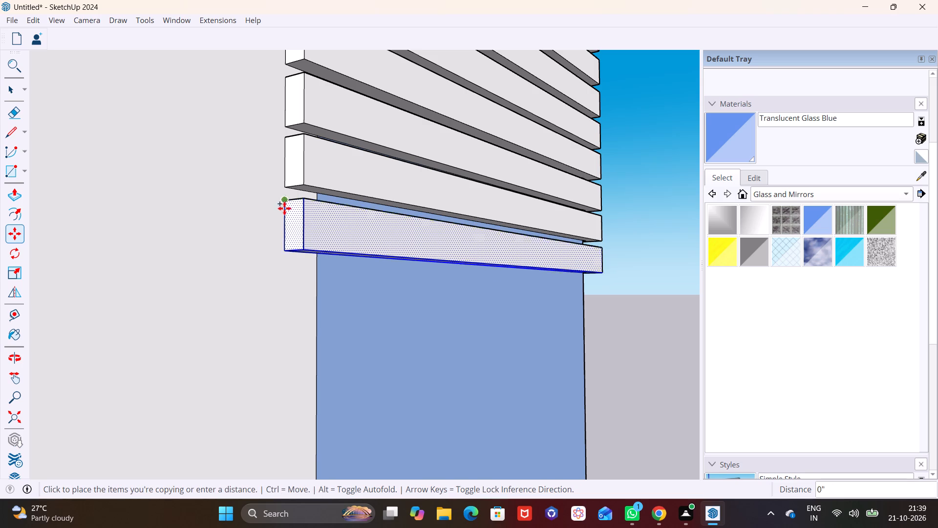
{"action": "left_click", "coordinate": [285, 265]}
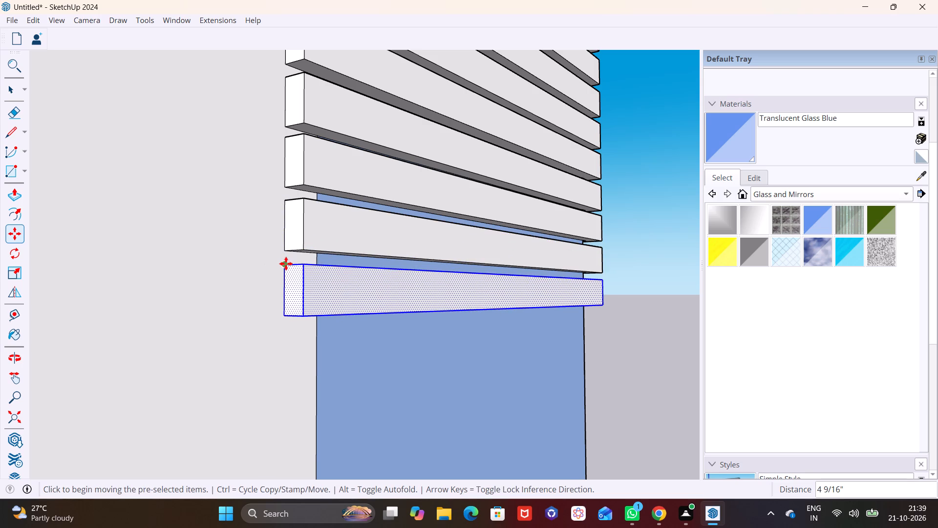
{"action": "left_click", "coordinate": [286, 264]}
{"action": "left_click", "coordinate": [290, 328]}
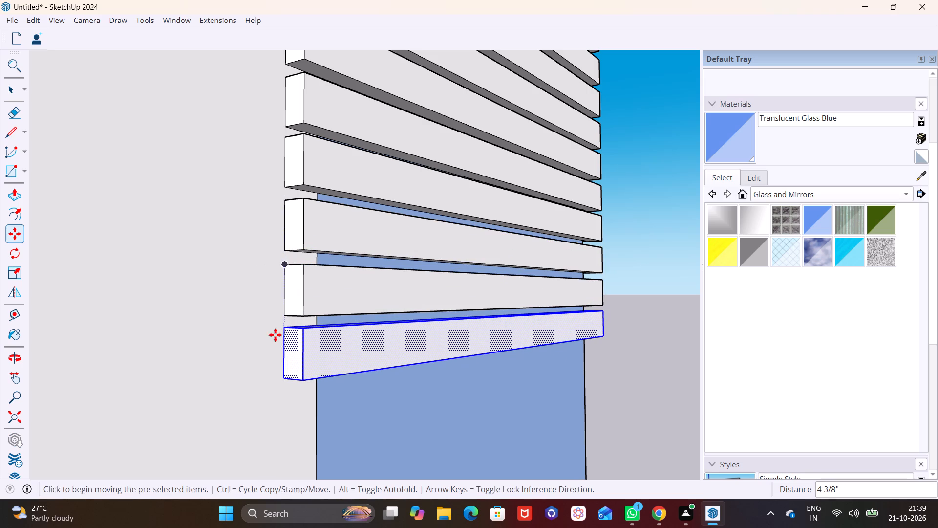
{"action": "left_click", "coordinate": [287, 329]}
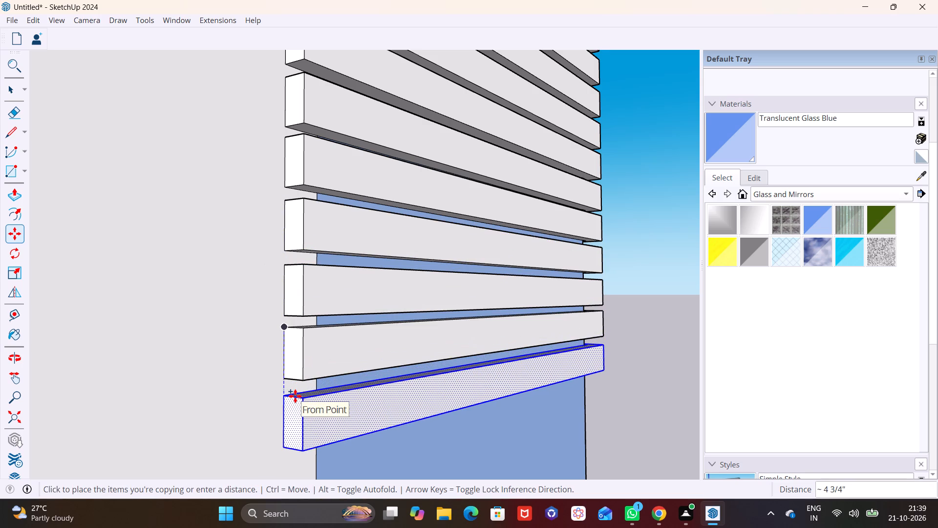
{"action": "left_click", "coordinate": [295, 396]}
Copy the lowest slat once more, about 4 1/2" further down the blue glass.
{"action": "scroll", "coordinate": [342, 375], "scroll_direction": "down", "scroll_amount": 3}
{"action": "middle_click_drag", "start_coordinate": [370, 377], "coordinate": [362, 184], "text": "shift"}
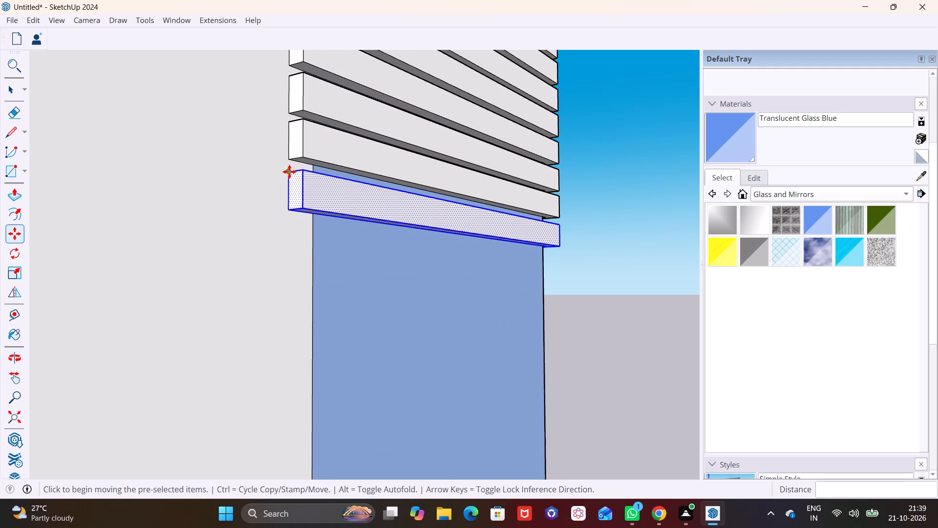
{"action": "left_click", "coordinate": [289, 172]}
{"action": "left_click", "coordinate": [296, 220]}
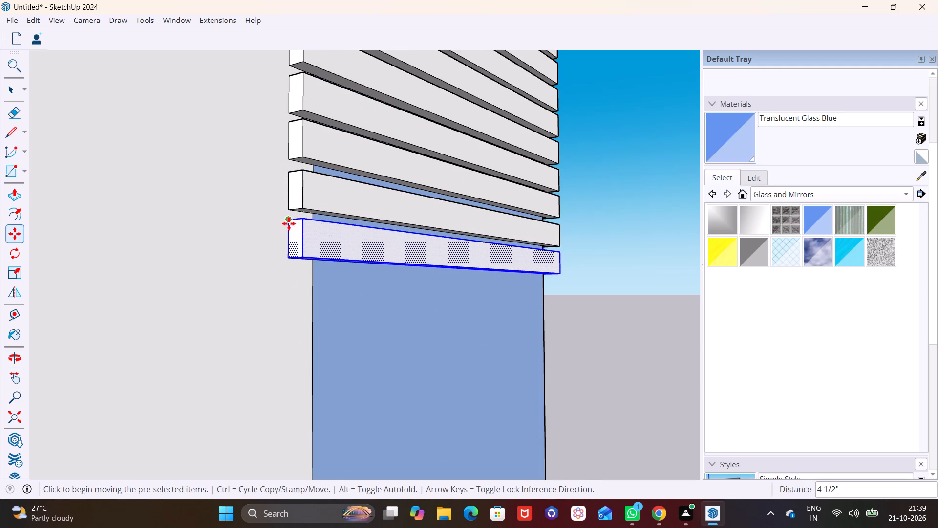
Copy the lowest slat down the blue glass three more times, at offsets of about 4 3/4", 4 9/16" and 4 15/16".
{"action": "left_click", "coordinate": [289, 223]}
{"action": "left_click", "coordinate": [291, 270]}
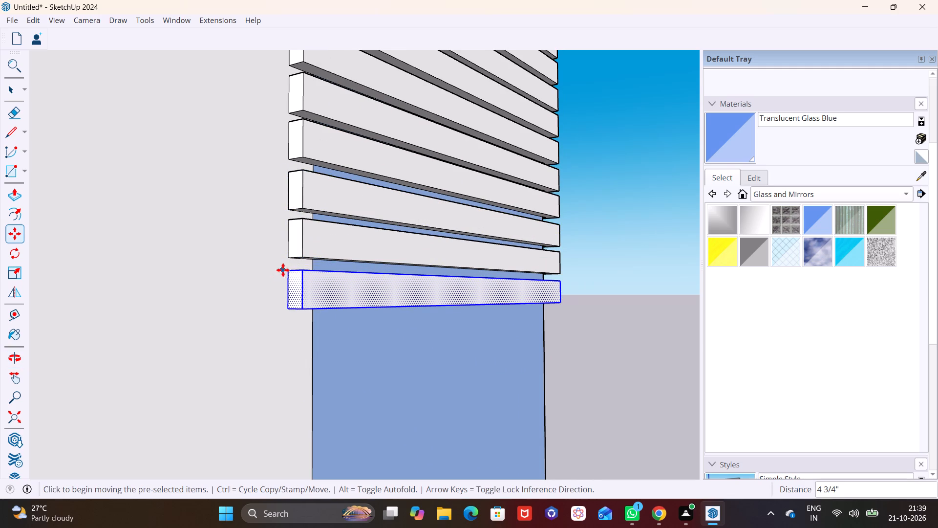
{"action": "left_click", "coordinate": [289, 270]}
{"action": "left_click", "coordinate": [291, 320]}
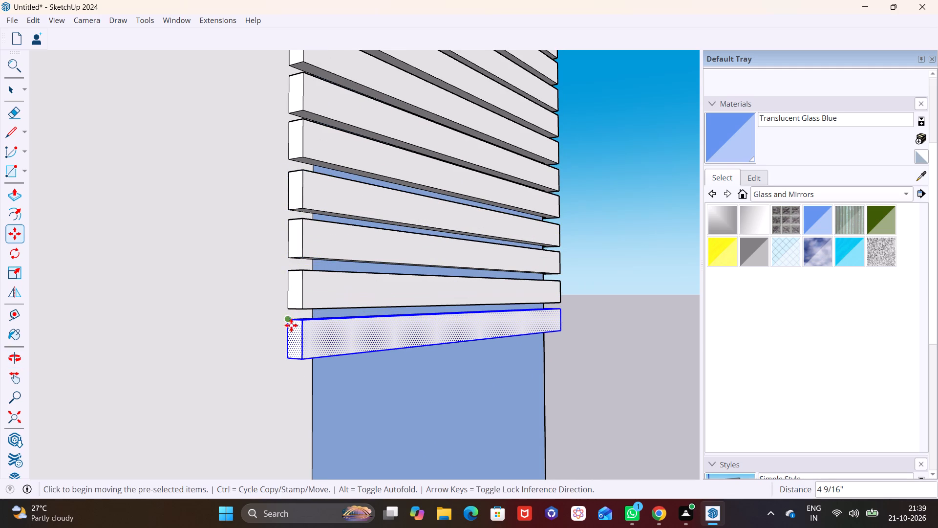
{"action": "left_click", "coordinate": [291, 321]}
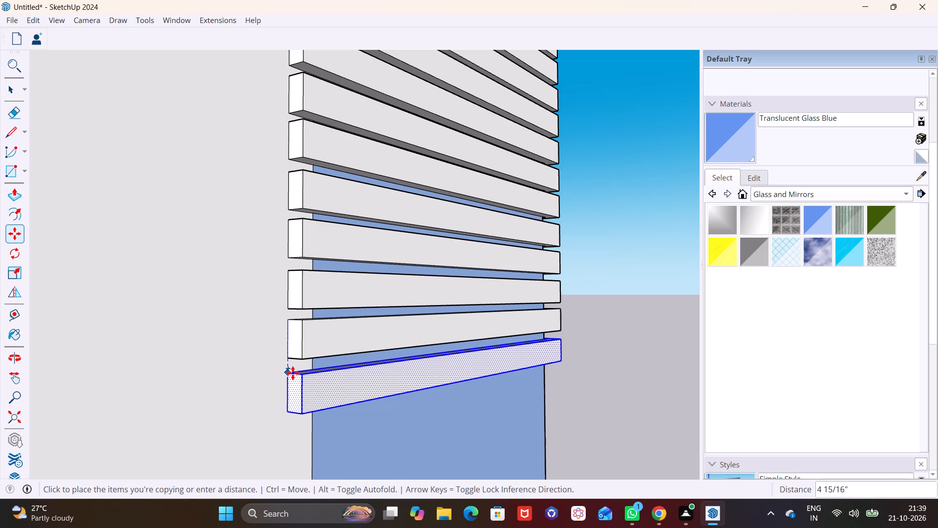
{"action": "left_click", "coordinate": [293, 373]}
Add four more copies of the wrapped slat down the tower, each about 4 7/8" below the last.
{"action": "scroll", "coordinate": [324, 363], "scroll_direction": "down", "scroll_amount": 2}
{"action": "middle_click_drag", "start_coordinate": [355, 370], "coordinate": [352, 197], "text": "shift"}
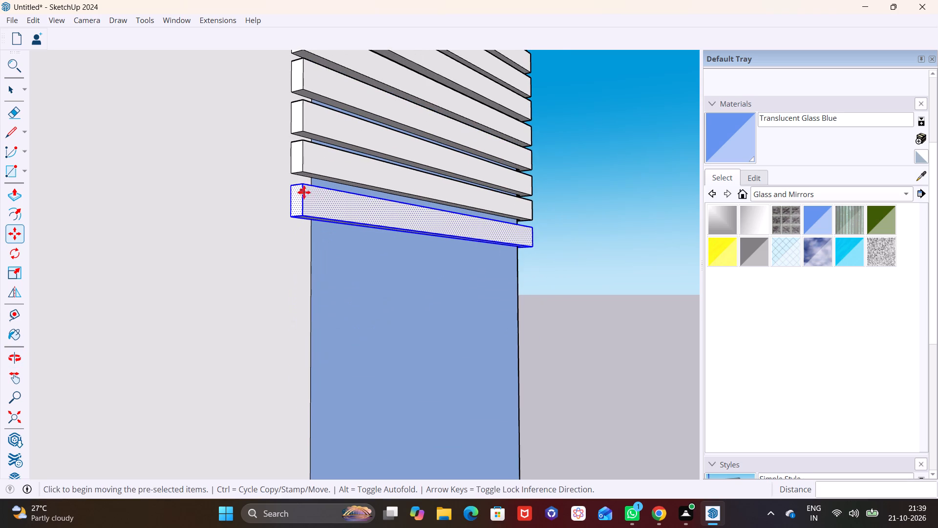
{"action": "left_click", "coordinate": [291, 188]}
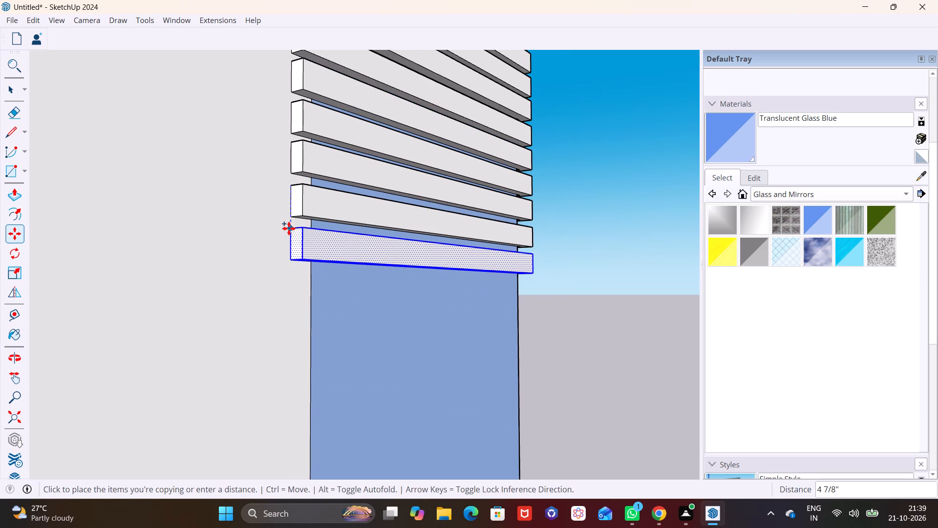
{"action": "left_click", "coordinate": [289, 228]}
{"action": "left_click", "coordinate": [290, 227]}
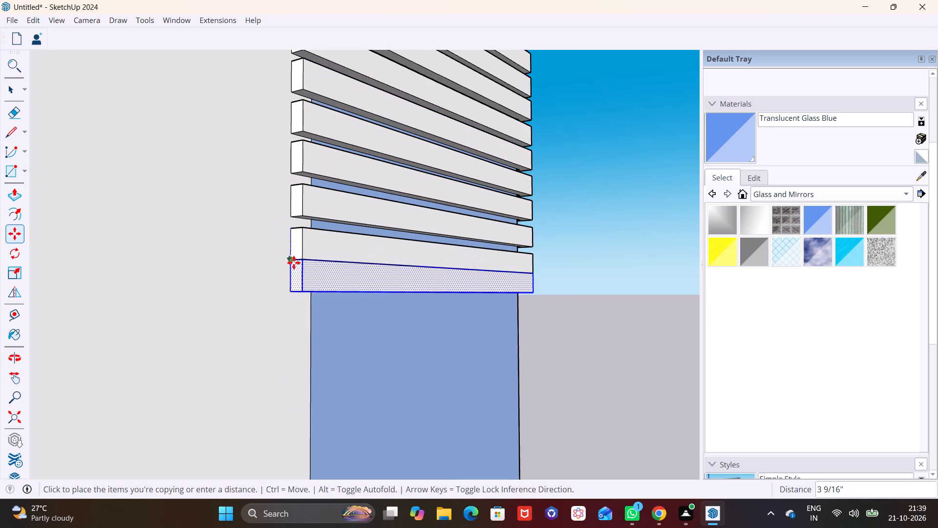
{"action": "left_click", "coordinate": [294, 271]}
{"action": "left_click", "coordinate": [293, 274]}
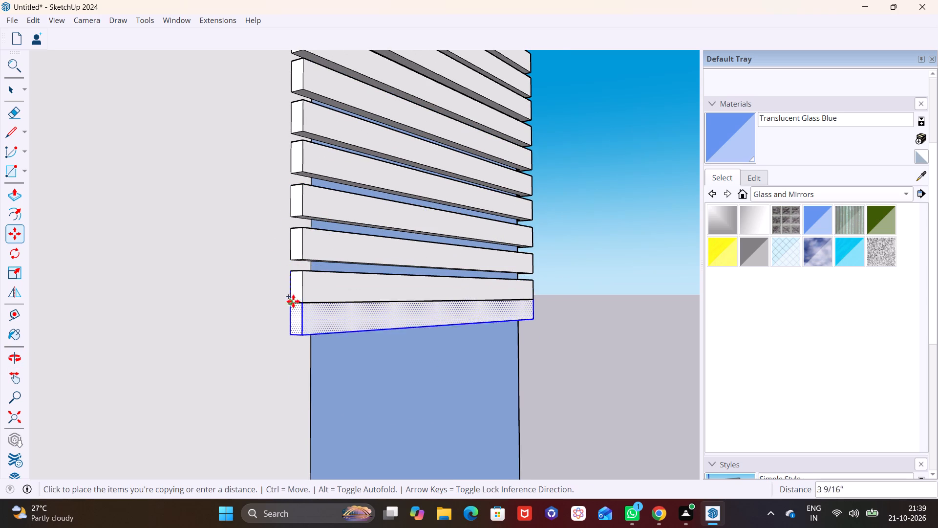
{"action": "left_click", "coordinate": [294, 315]}
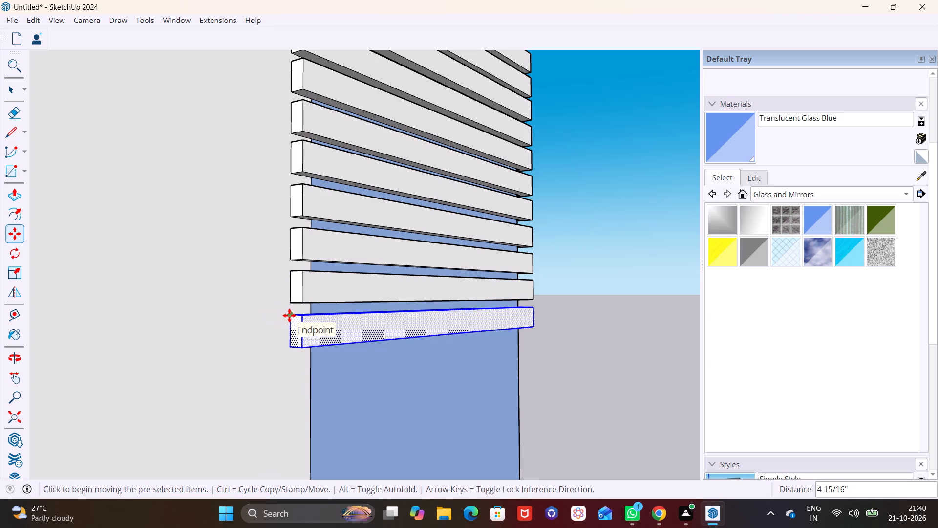
{"action": "left_click", "coordinate": [289, 315]}
{"action": "left_click", "coordinate": [292, 359]}
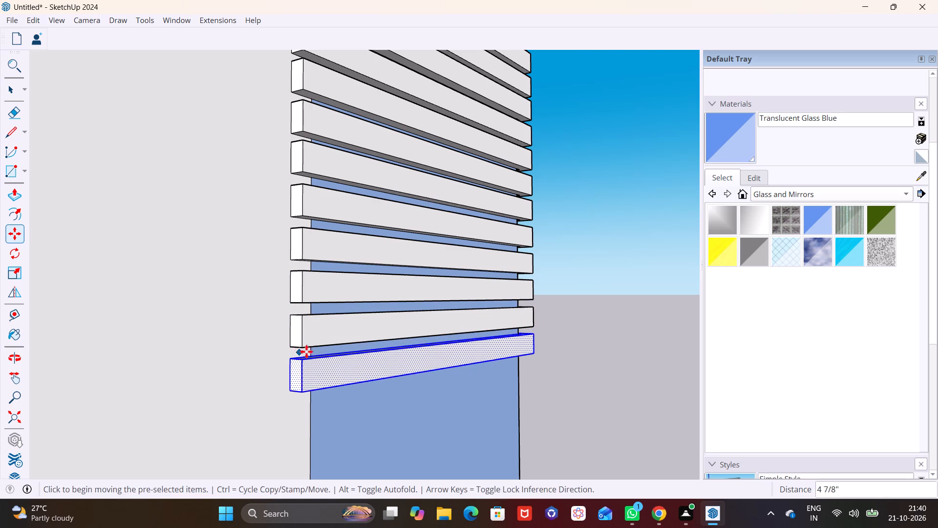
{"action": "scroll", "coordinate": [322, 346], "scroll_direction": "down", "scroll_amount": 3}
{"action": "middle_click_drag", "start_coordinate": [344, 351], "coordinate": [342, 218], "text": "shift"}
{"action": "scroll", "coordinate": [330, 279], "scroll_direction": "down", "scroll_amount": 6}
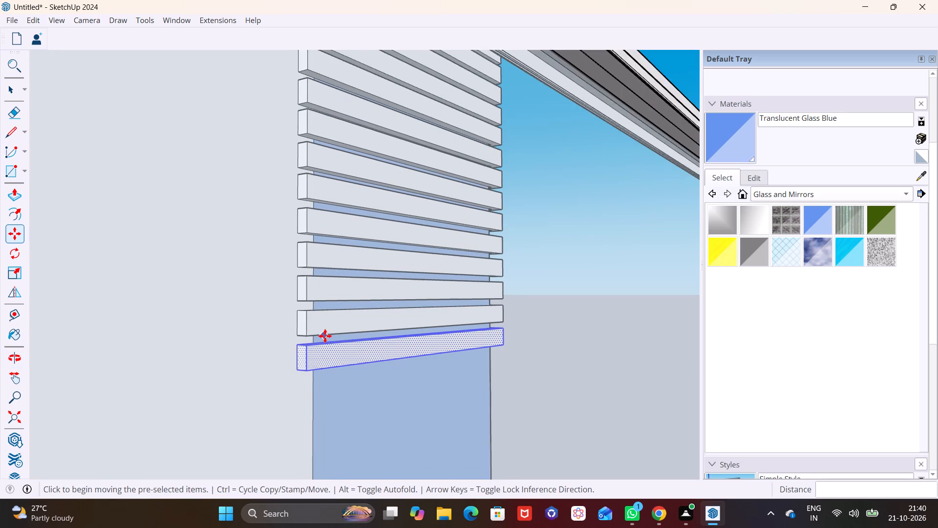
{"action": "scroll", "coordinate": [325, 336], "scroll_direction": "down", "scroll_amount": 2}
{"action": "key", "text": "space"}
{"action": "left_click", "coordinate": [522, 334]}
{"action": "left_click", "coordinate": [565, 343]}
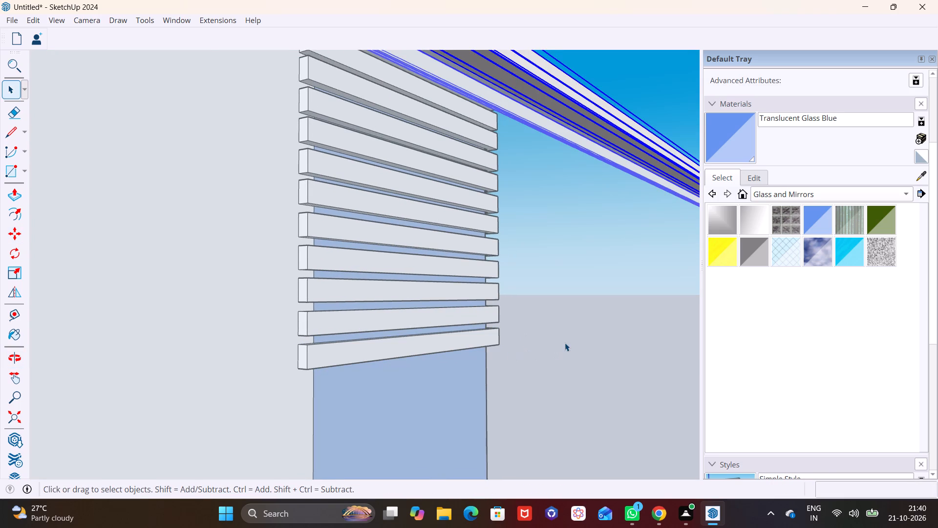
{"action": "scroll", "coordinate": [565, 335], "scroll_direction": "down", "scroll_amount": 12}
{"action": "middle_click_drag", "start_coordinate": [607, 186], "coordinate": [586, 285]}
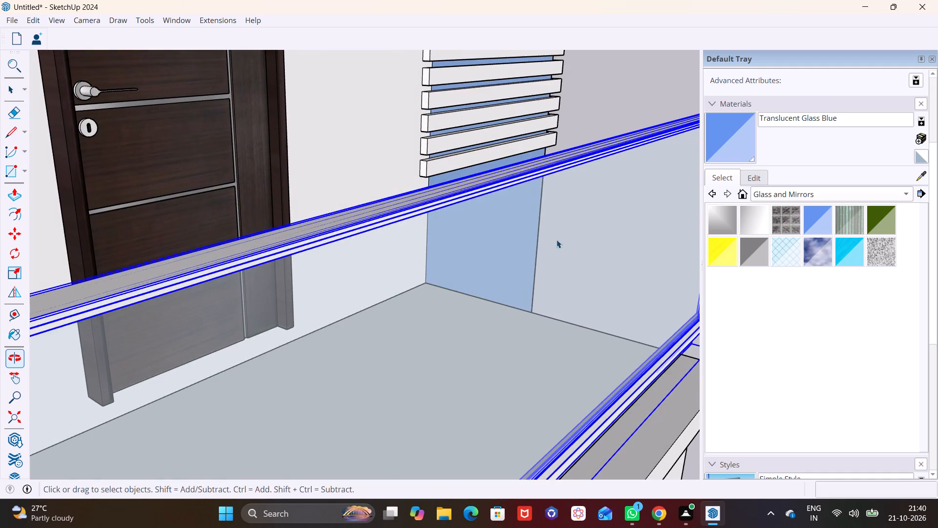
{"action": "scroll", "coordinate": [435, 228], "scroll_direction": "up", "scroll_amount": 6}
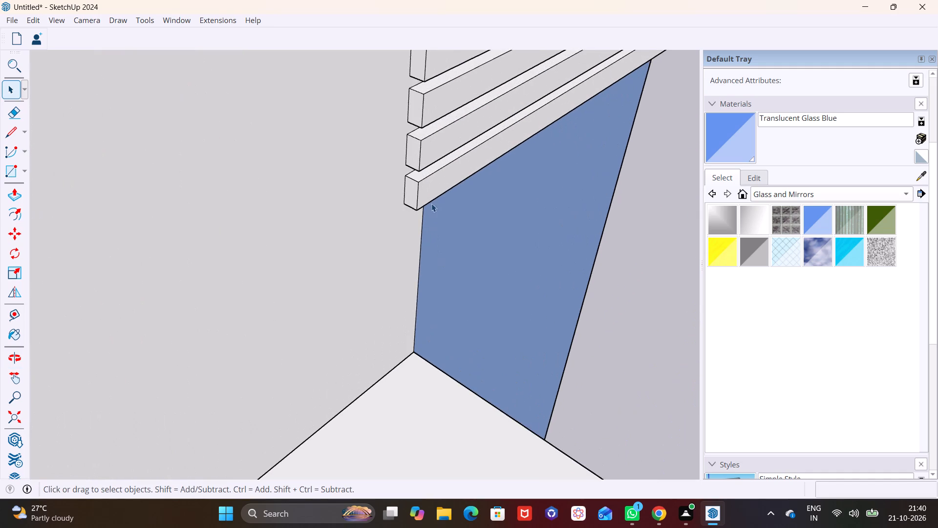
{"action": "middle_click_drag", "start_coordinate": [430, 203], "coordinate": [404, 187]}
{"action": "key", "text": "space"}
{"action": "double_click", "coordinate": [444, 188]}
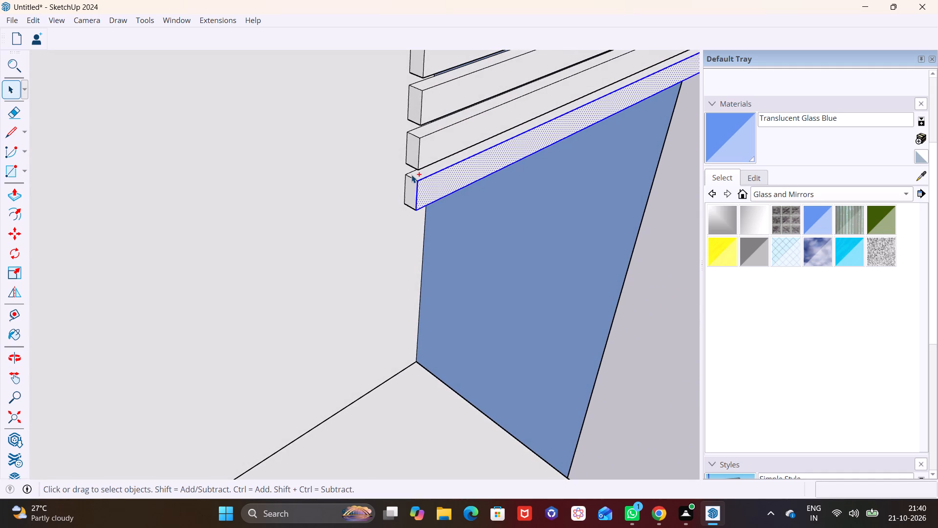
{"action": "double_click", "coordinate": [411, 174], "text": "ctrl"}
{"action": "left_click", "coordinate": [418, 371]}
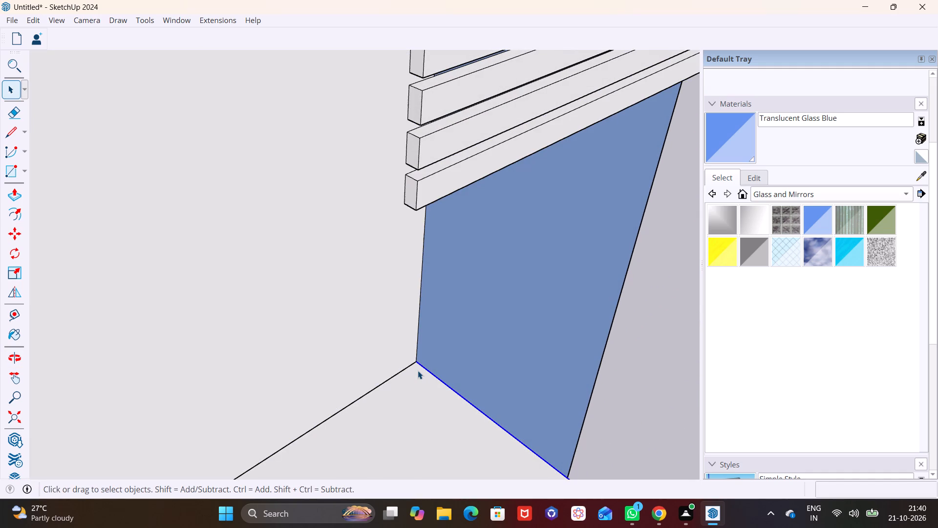
Select all faces of the lowest wrapped slat and copy it down three times, the first two at about 4 3/8" and 4 7/8".
{"action": "double_click", "coordinate": [426, 197]}
{"action": "double_click", "coordinate": [426, 174], "text": "ctrl"}
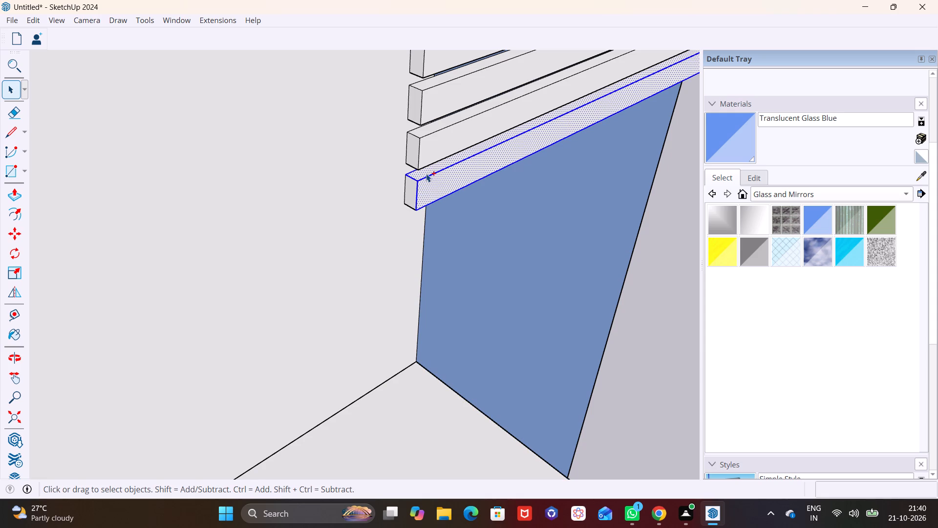
{"action": "double_click", "coordinate": [414, 188], "text": "ctrl"}
{"action": "middle_click_drag", "start_coordinate": [423, 198], "coordinate": [449, 97]}
{"action": "scroll", "coordinate": [423, 198], "scroll_direction": "up", "scroll_amount": 1}
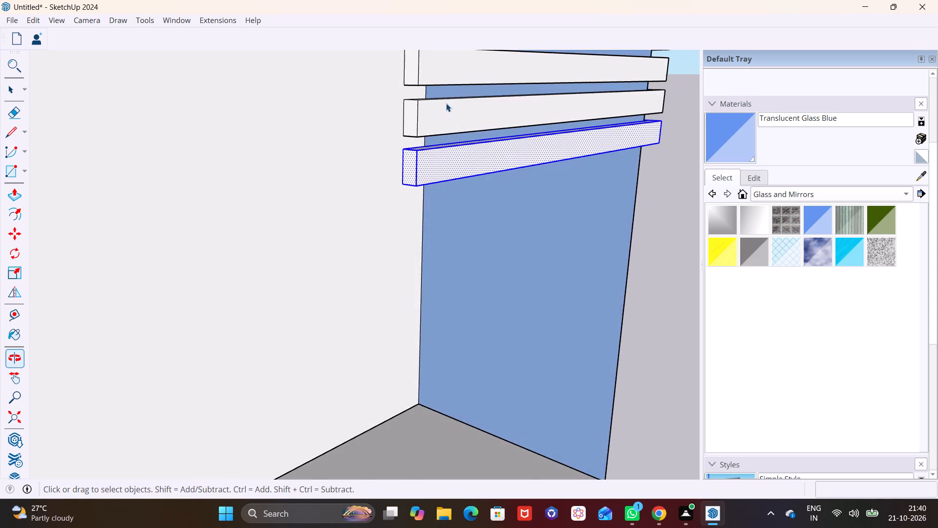
{"action": "scroll", "coordinate": [447, 180], "scroll_direction": "up", "scroll_amount": 4}
{"action": "middle_click_drag", "start_coordinate": [445, 174], "coordinate": [436, 79]}
{"action": "scroll", "coordinate": [430, 110], "scroll_direction": "up", "scroll_amount": 4}
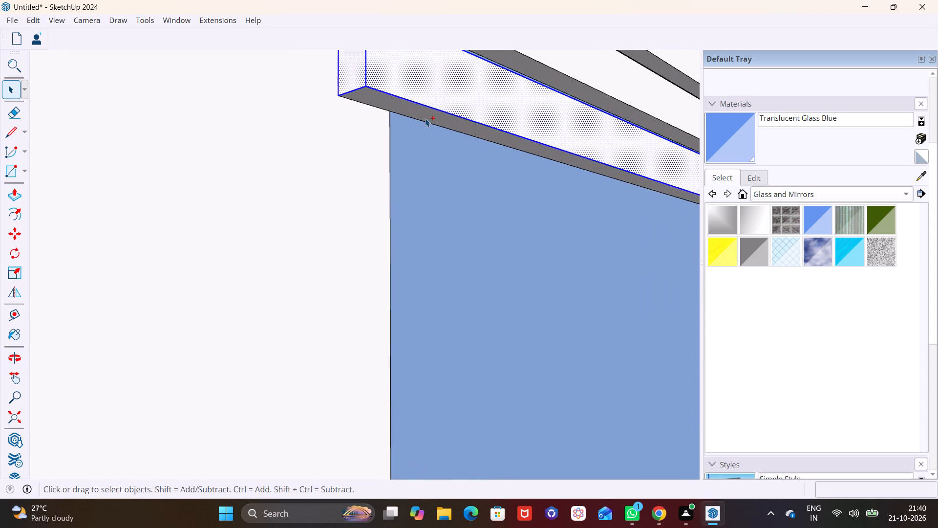
{"action": "double_click", "coordinate": [425, 118], "text": "ctrl"}
{"action": "scroll", "coordinate": [425, 118], "scroll_direction": "down", "scroll_amount": 10}
{"action": "middle_click_drag", "start_coordinate": [585, 136], "coordinate": [423, 198], "text": "ctrl"}
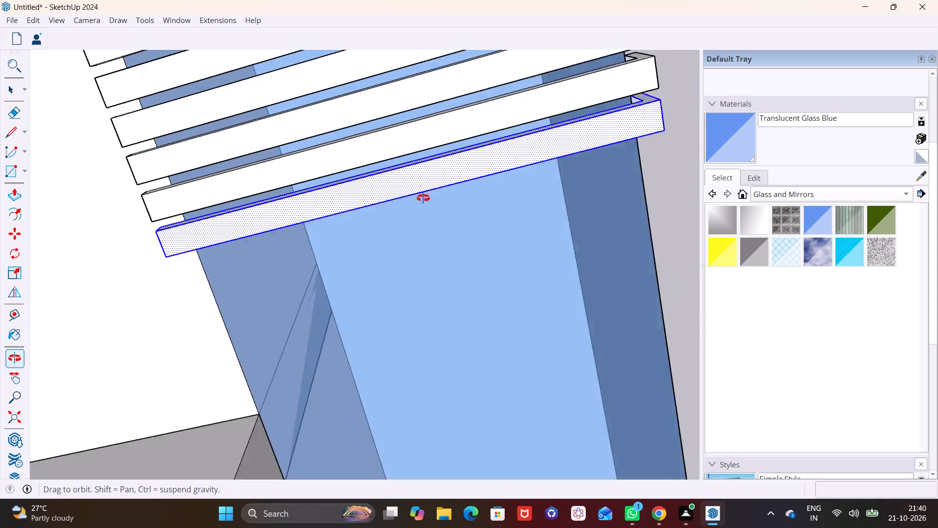
{"action": "middle_click_drag", "start_coordinate": [423, 198], "coordinate": [391, 207], "text": "ctrl"}
{"action": "middle_click_drag", "start_coordinate": [507, 149], "coordinate": [416, 201]}
{"action": "double_click", "coordinate": [412, 208], "text": "ctrl"}
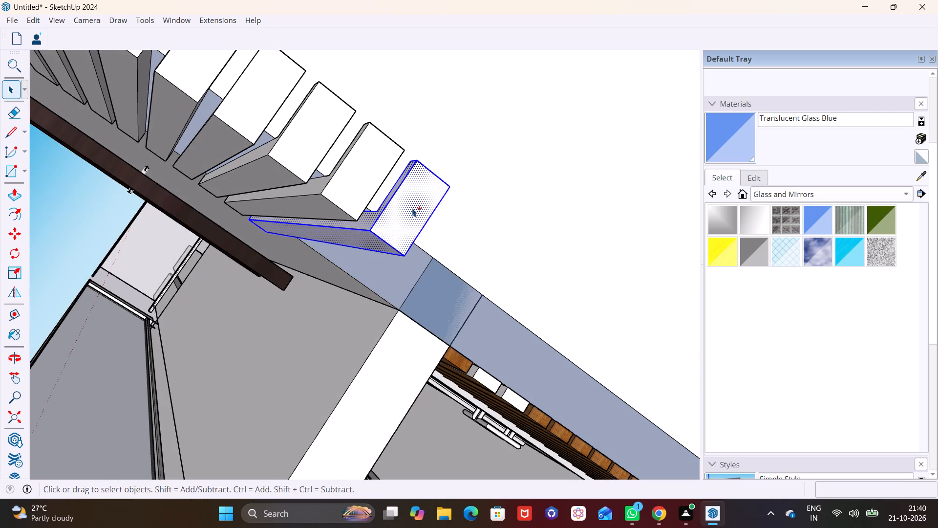
{"action": "middle_click_drag", "start_coordinate": [460, 169], "coordinate": [282, 231]}
{"action": "scroll", "coordinate": [229, 403], "scroll_direction": "up", "scroll_amount": 4}
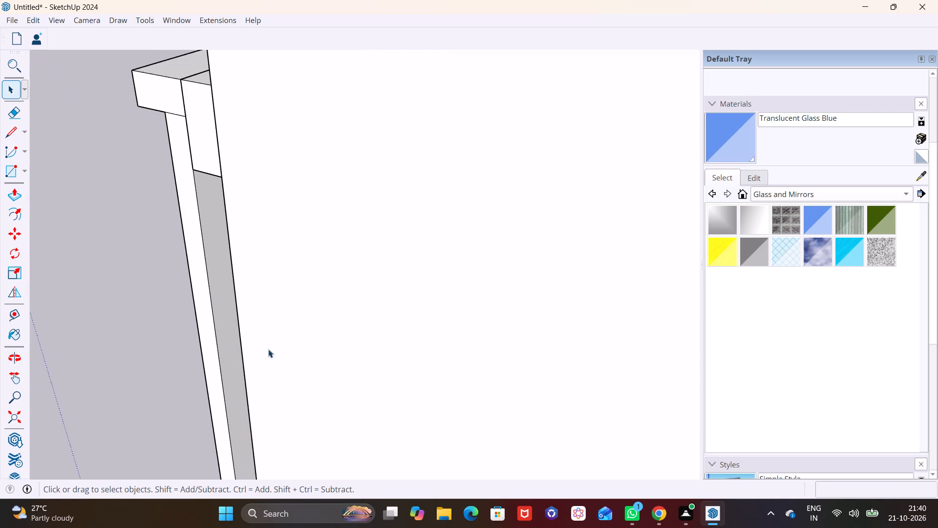
{"action": "scroll", "coordinate": [297, 285], "scroll_direction": "down", "scroll_amount": 17}
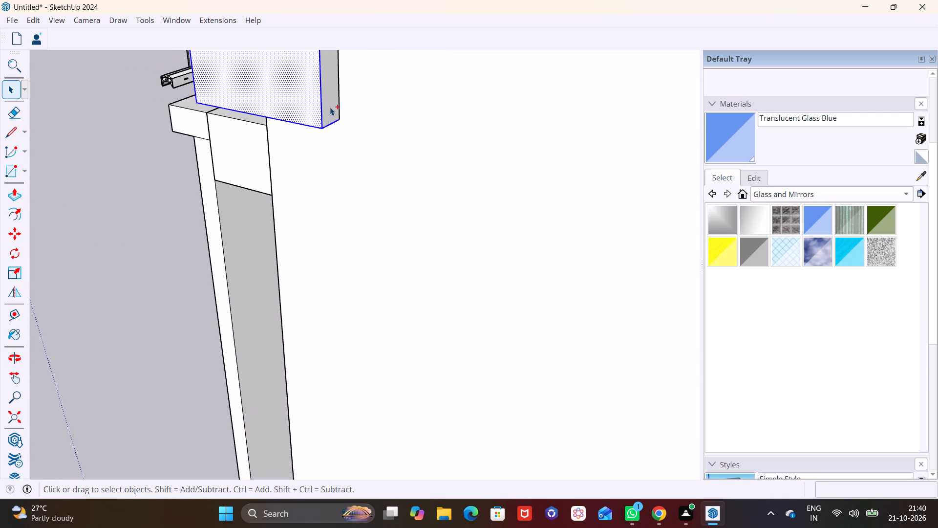
{"action": "double_click", "coordinate": [330, 107], "text": "ctrl"}
{"action": "middle_click_drag", "start_coordinate": [336, 162], "coordinate": [529, 237]}
{"action": "scroll", "coordinate": [177, 168], "scroll_direction": "down", "scroll_amount": 7}
{"action": "middle_click_drag", "start_coordinate": [178, 180], "coordinate": [188, 174]}
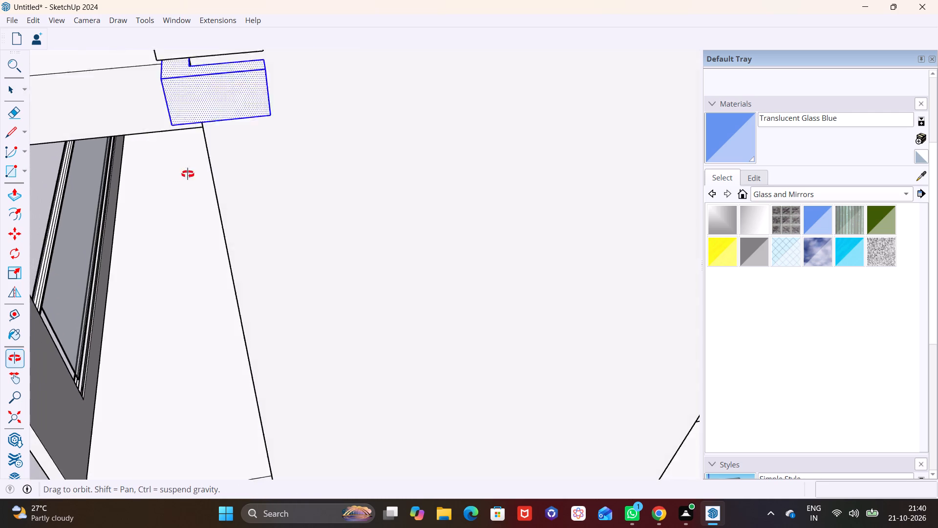
{"action": "middle_click_drag", "start_coordinate": [188, 174], "coordinate": [187, 198]}
{"action": "scroll", "coordinate": [218, 192], "scroll_direction": "down", "scroll_amount": 5}
{"action": "middle_click_drag", "start_coordinate": [225, 204], "coordinate": [234, 98]}
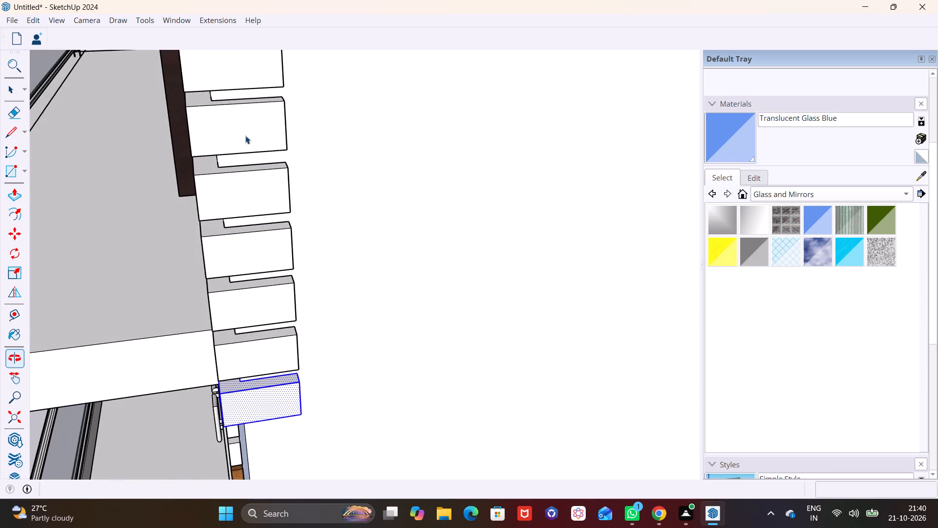
{"action": "middle_click_drag", "start_coordinate": [289, 389], "coordinate": [286, 252], "text": "shift"}
{"action": "middle_click_drag", "start_coordinate": [300, 398], "coordinate": [319, 273]}
{"action": "middle_click_drag", "start_coordinate": [305, 255], "coordinate": [280, 236]}
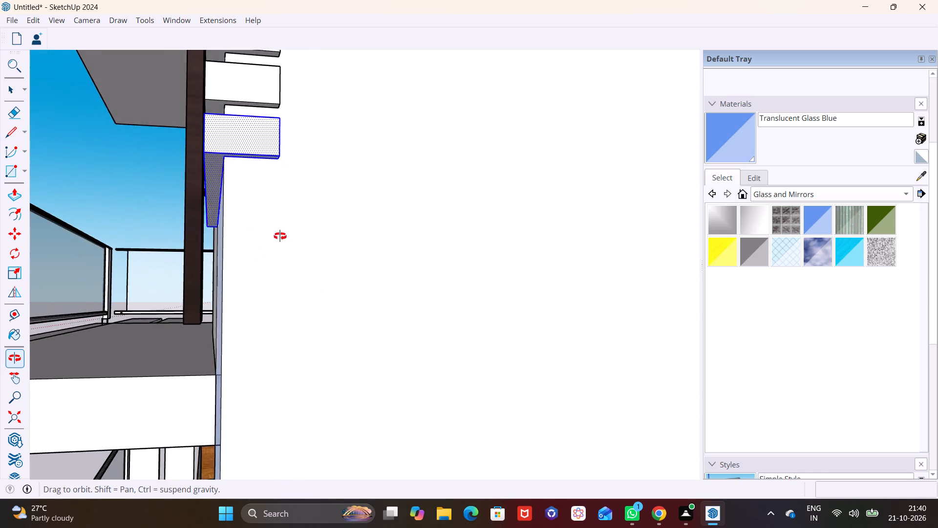
{"action": "middle_click_drag", "start_coordinate": [280, 236], "coordinate": [256, 237]}
{"action": "scroll", "coordinate": [193, 197], "scroll_direction": "up", "scroll_amount": 6}
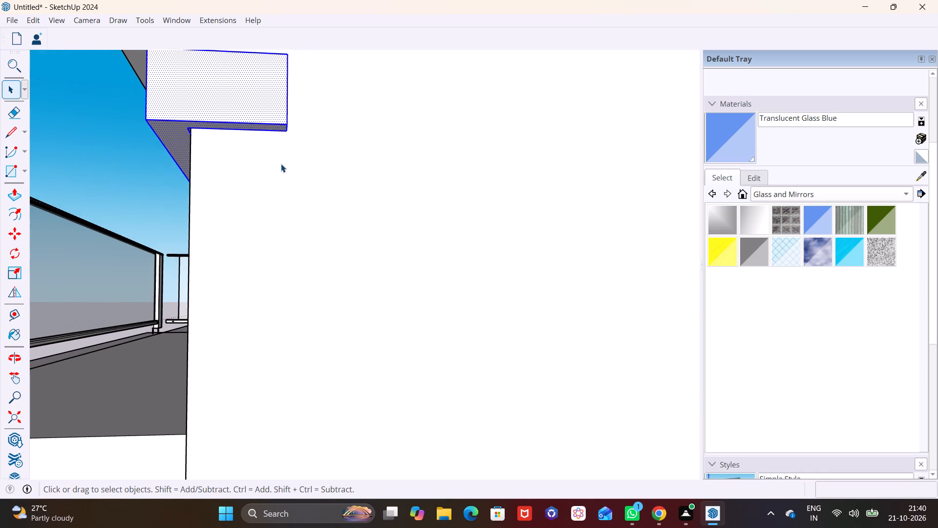
{"action": "middle_click_drag", "start_coordinate": [276, 164], "coordinate": [100, 242]}
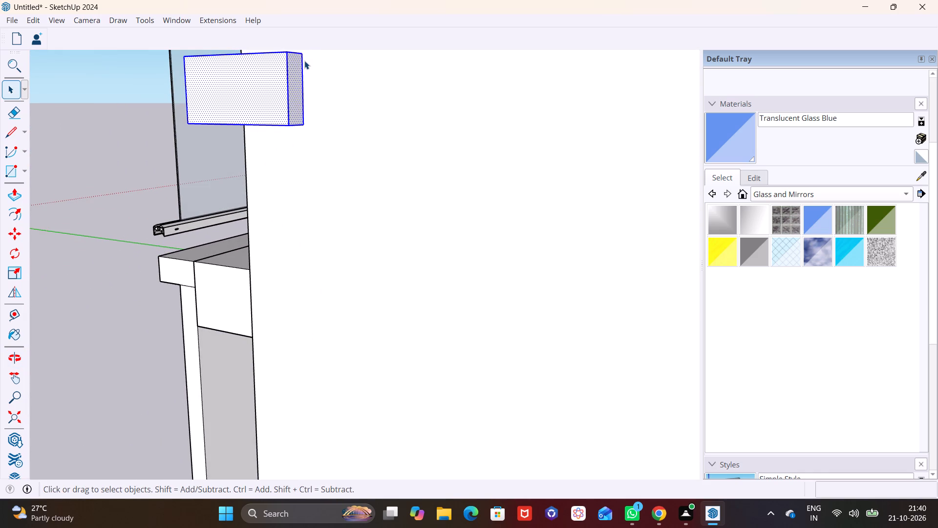
{"action": "key", "text": "m"}
{"action": "left_click", "coordinate": [300, 54]}
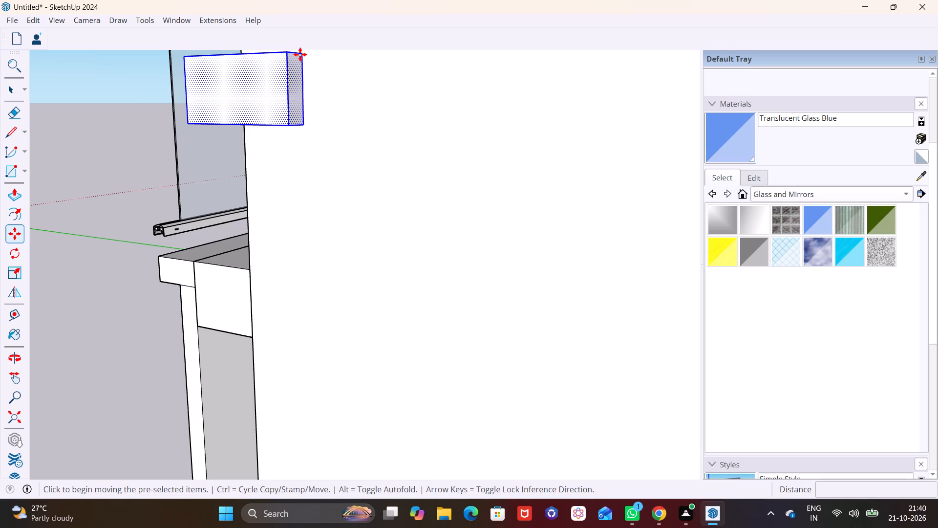
{"action": "left_click", "coordinate": [299, 141]}
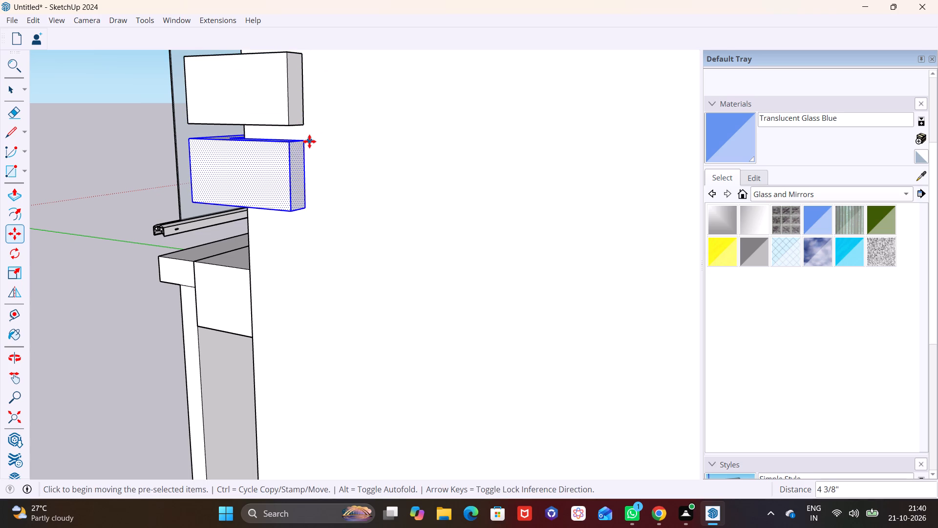
{"action": "left_click", "coordinate": [307, 141]}
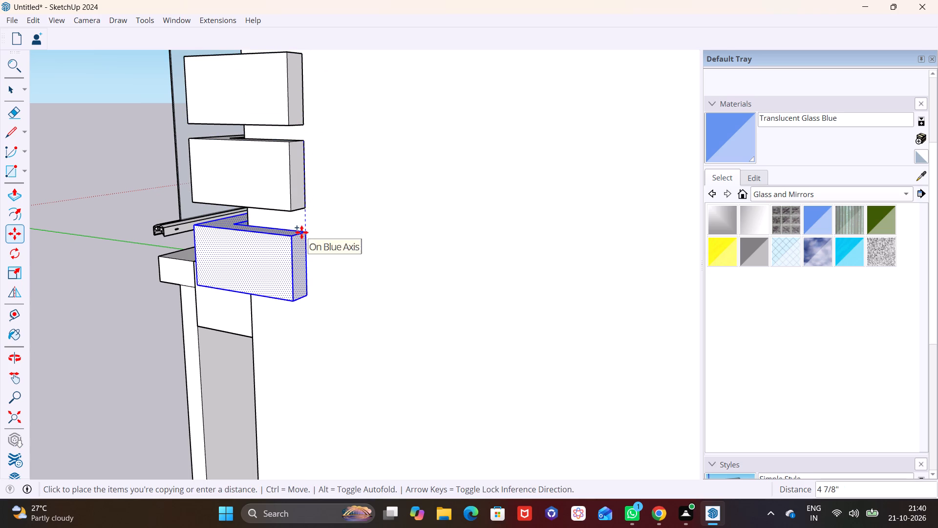
{"action": "left_click", "coordinate": [301, 232]}
{"action": "left_click", "coordinate": [307, 234]}
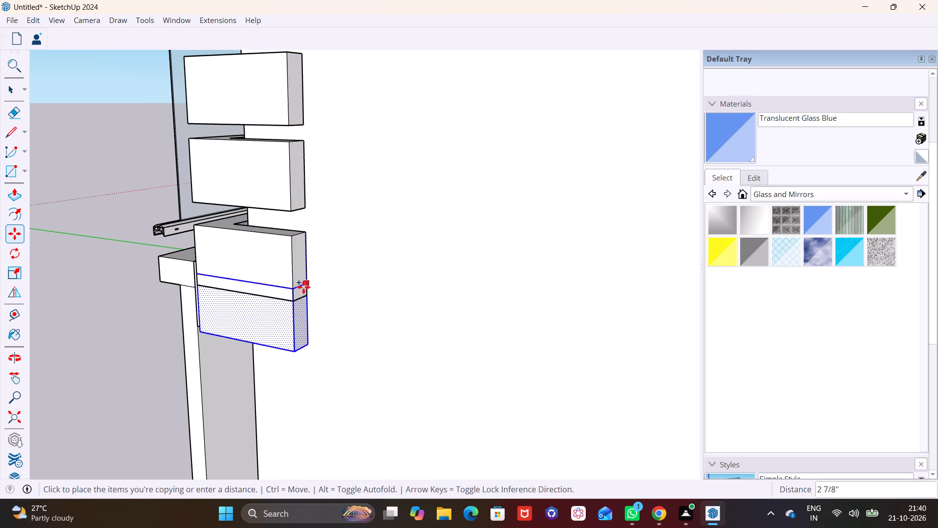
{"action": "left_click", "coordinate": [300, 318]}
Copy the lowest slat once more, about 4 3/4" further down past the balcony floor edge.
{"action": "scroll", "coordinate": [315, 317], "scroll_direction": "down", "scroll_amount": 2}
{"action": "middle_click_drag", "start_coordinate": [343, 341], "coordinate": [379, 197], "text": "shift"}
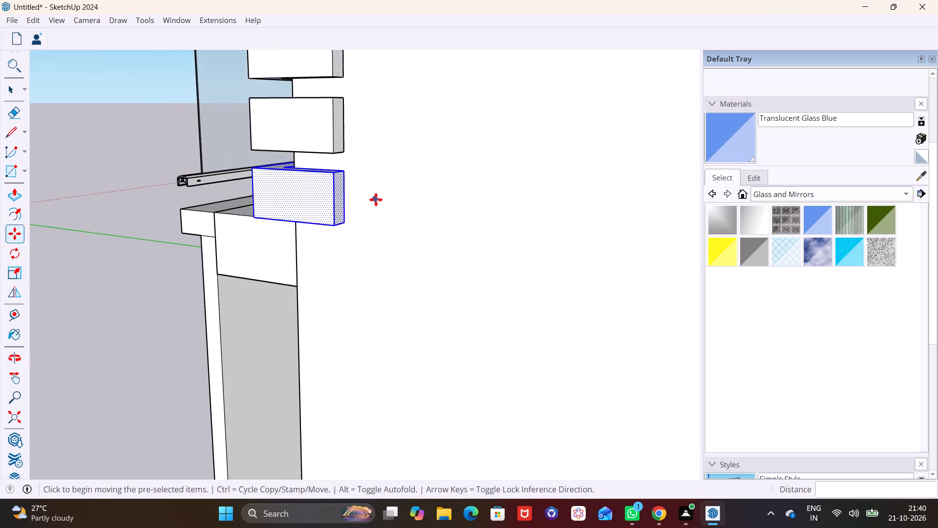
{"action": "scroll", "coordinate": [376, 199], "scroll_direction": "down", "scroll_amount": 16}
{"action": "scroll", "coordinate": [394, 221], "scroll_direction": "up", "scroll_amount": 8}
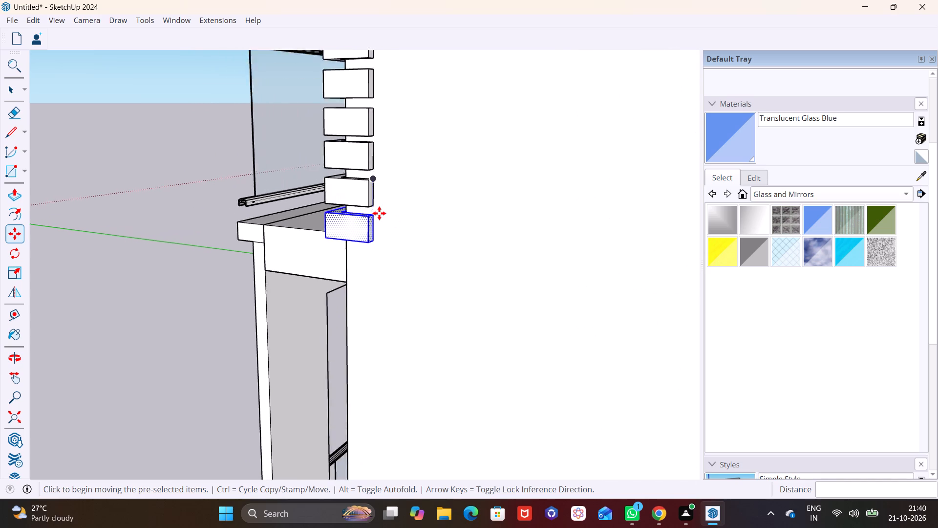
{"action": "scroll", "coordinate": [379, 213], "scroll_direction": "up", "scroll_amount": 7}
{"action": "left_click", "coordinate": [368, 215]}
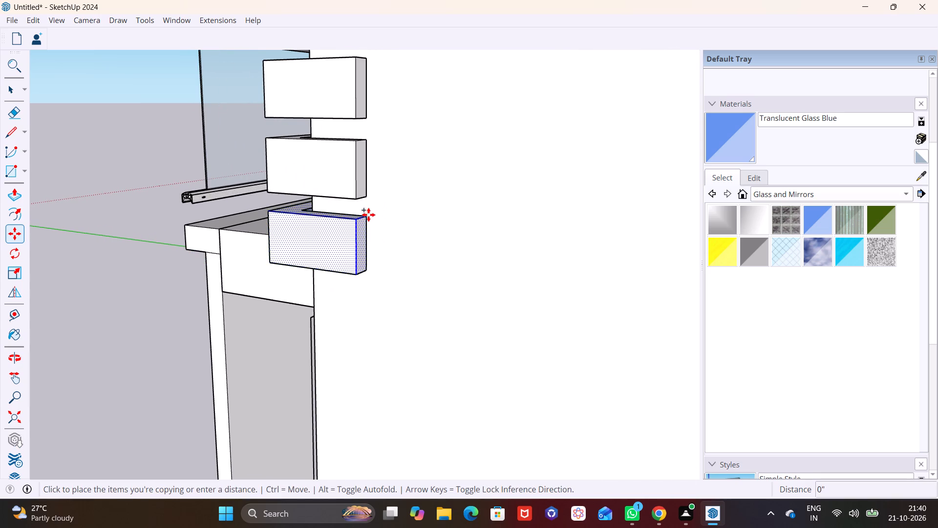
{"action": "left_click", "coordinate": [362, 287]}
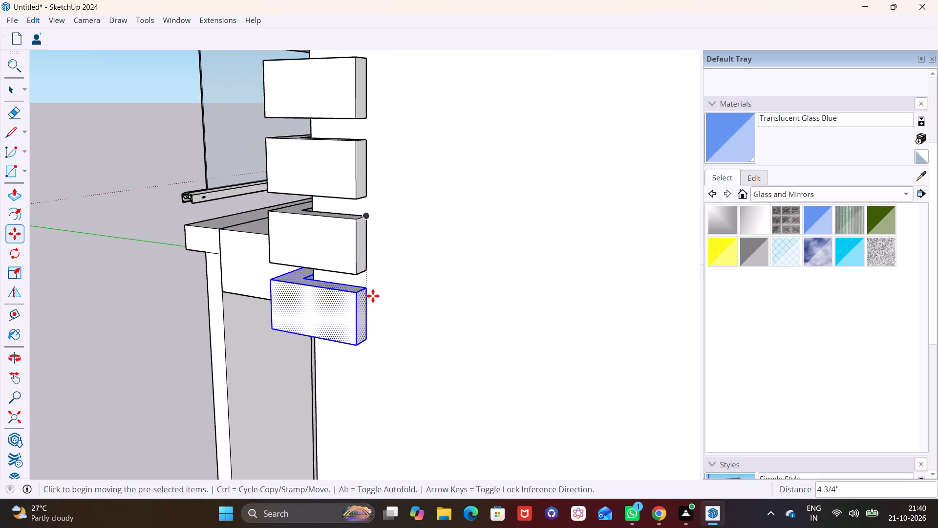
Copy the lowest wrapped slat straight down the tower corner four more times, the first about 4 7/16" below the original.
{"action": "left_click", "coordinate": [367, 289]}
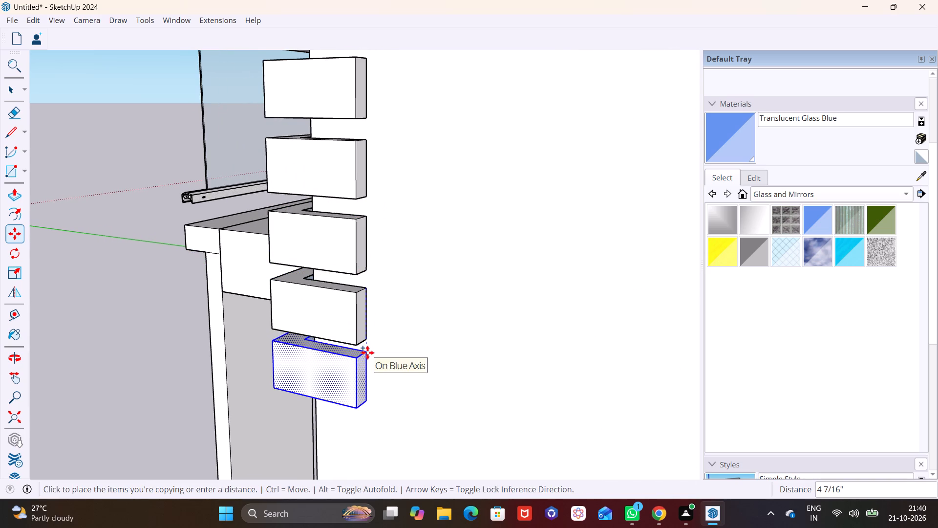
{"action": "left_click", "coordinate": [367, 355]}
{"action": "left_click", "coordinate": [366, 358]}
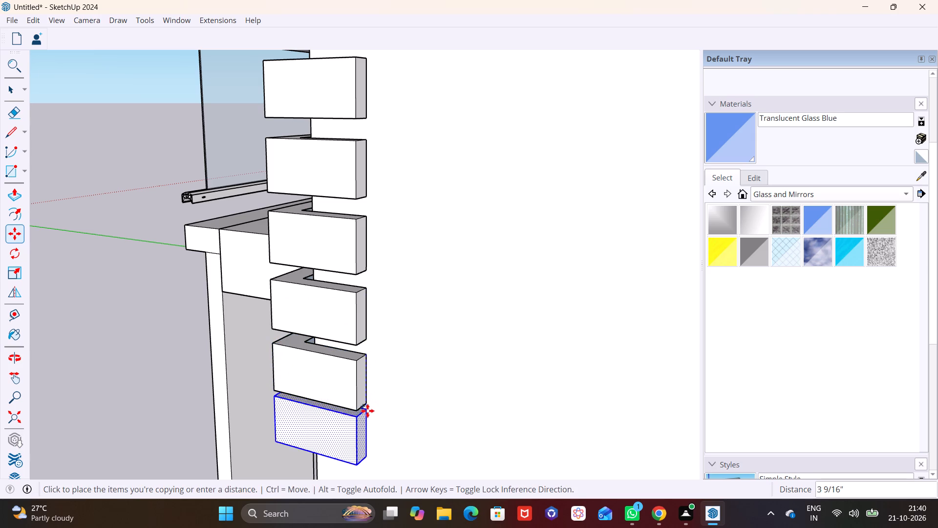
{"action": "left_click", "coordinate": [366, 418]}
{"action": "scroll", "coordinate": [374, 403], "scroll_direction": "down", "scroll_amount": 3}
{"action": "middle_click_drag", "start_coordinate": [411, 432], "coordinate": [461, 242]}
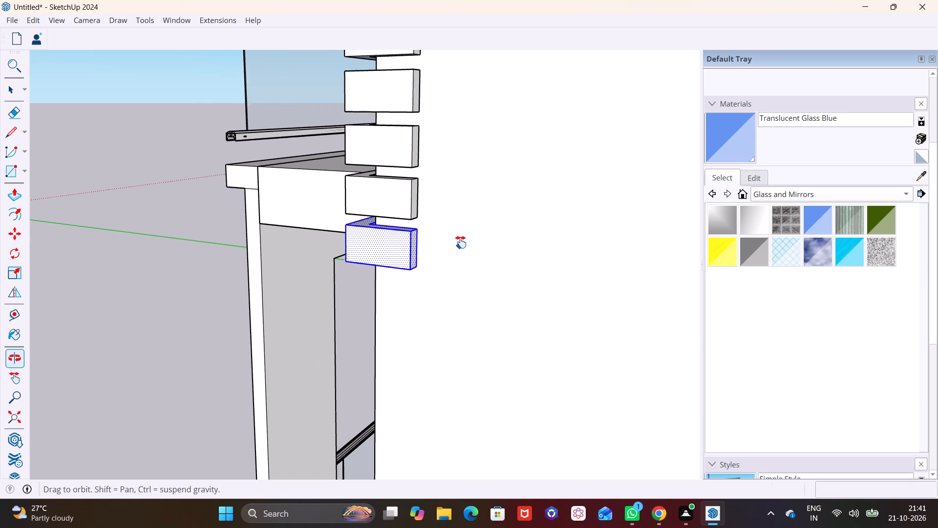
{"action": "middle_click_drag", "start_coordinate": [461, 242], "coordinate": [461, 238]}
{"action": "scroll", "coordinate": [418, 221], "scroll_direction": "up", "scroll_amount": 3}
{"action": "left_click", "coordinate": [419, 221]}
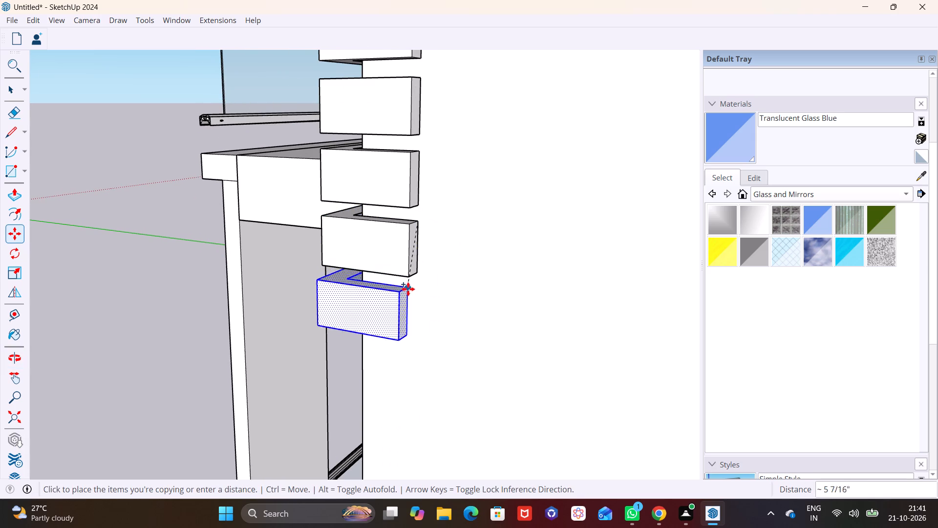
{"action": "left_click", "coordinate": [414, 294]}
{"action": "left_click", "coordinate": [420, 295]}
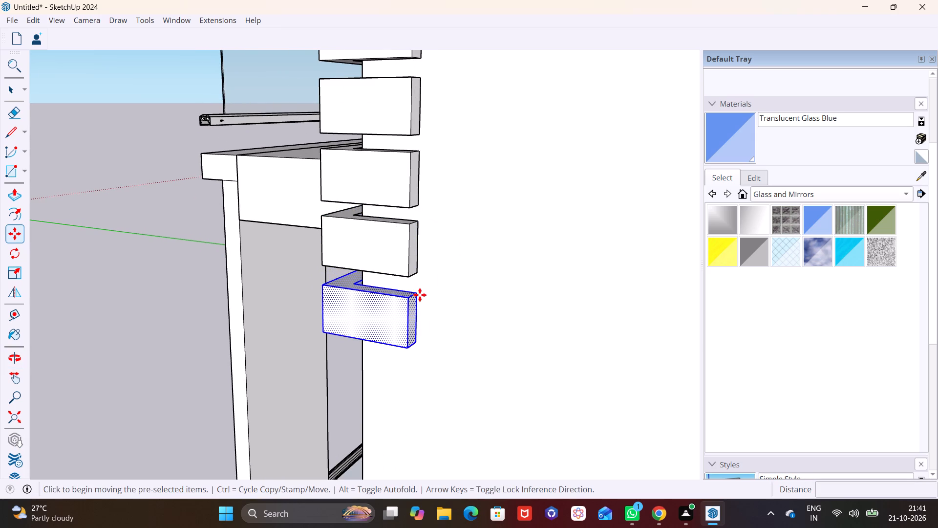
{"action": "left_click", "coordinate": [416, 362]}
Add five more copies of the lowest slat down the tower corner at matching gaps, the third offset about 5".
{"action": "scroll", "coordinate": [427, 345], "scroll_direction": "down", "scroll_amount": 3}
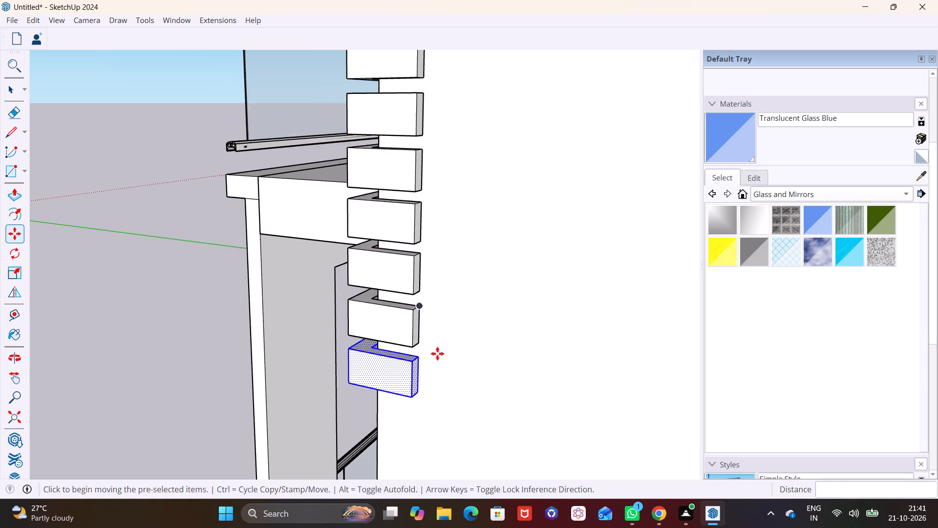
{"action": "middle_click_drag", "start_coordinate": [440, 353], "coordinate": [405, 165], "text": "shift"}
{"action": "scroll", "coordinate": [439, 337], "scroll_direction": "up", "scroll_amount": 1, "text": "shift"}
{"action": "left_click", "coordinate": [382, 169]}
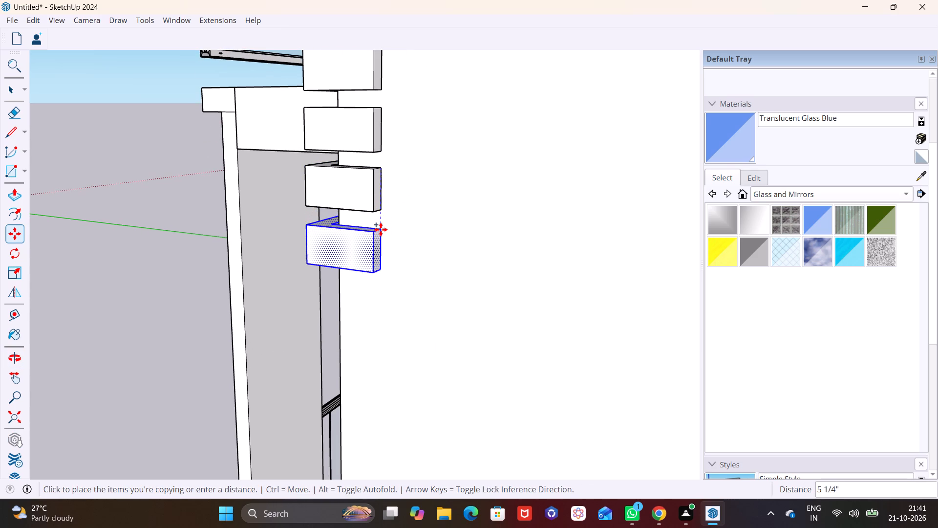
{"action": "left_click", "coordinate": [384, 223]}
{"action": "left_click", "coordinate": [380, 222]}
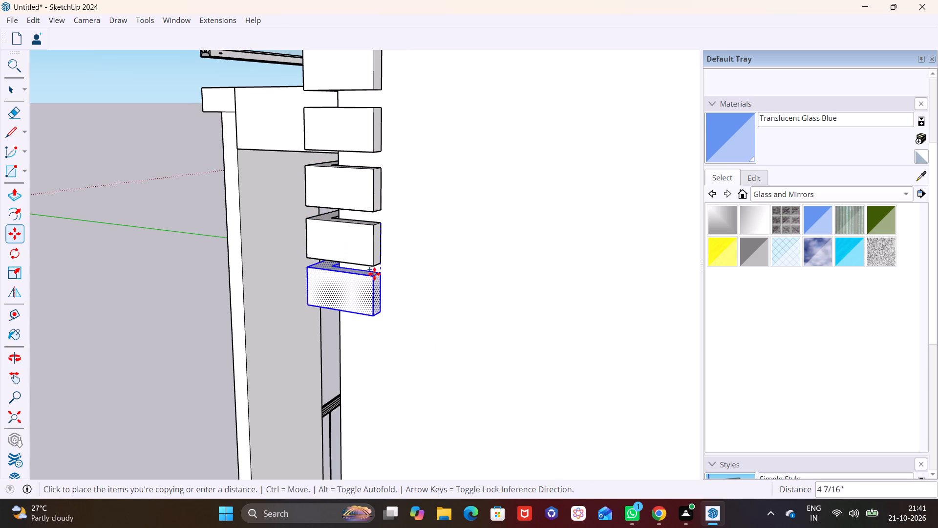
{"action": "left_click", "coordinate": [374, 278]}
{"action": "left_click", "coordinate": [382, 280]}
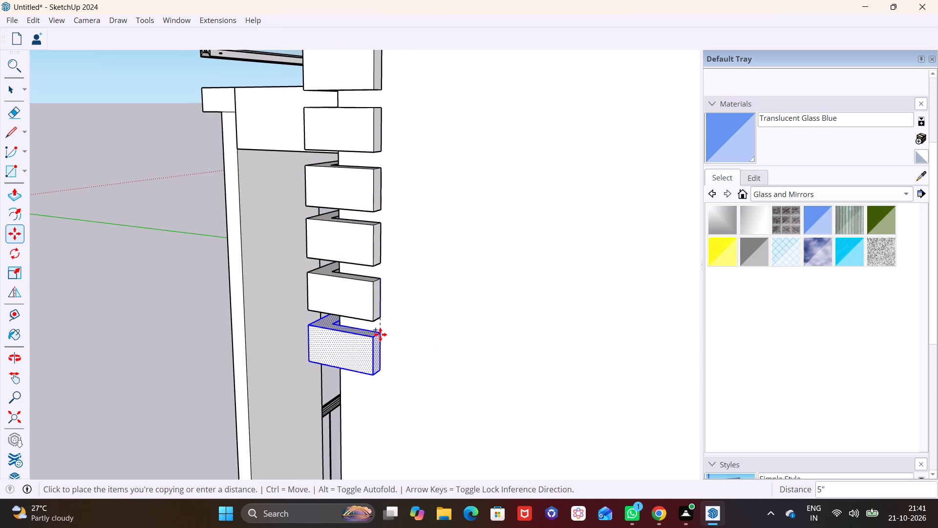
{"action": "left_click", "coordinate": [381, 335]}
{"action": "left_click", "coordinate": [381, 337]}
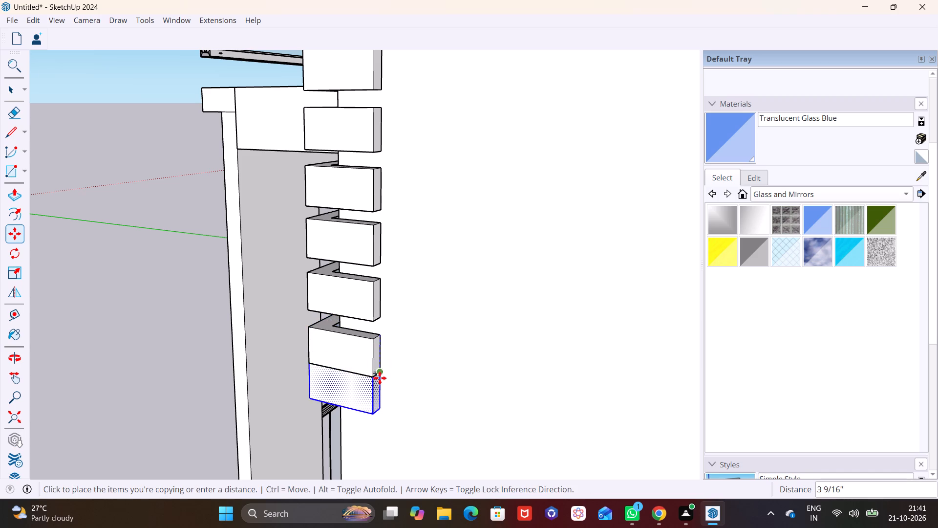
{"action": "left_click", "coordinate": [379, 385]}
{"action": "left_click", "coordinate": [380, 388]}
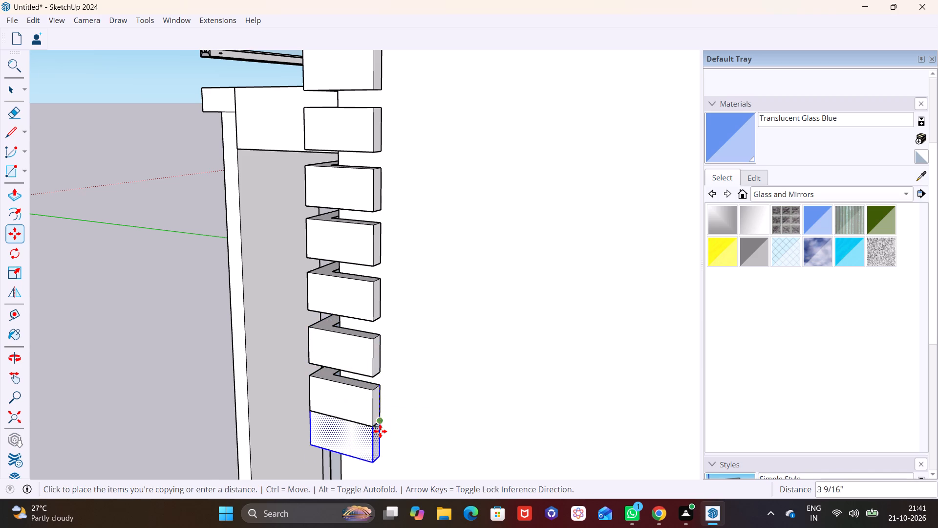
{"action": "left_click", "coordinate": [380, 436]}
Copy the lowest wrapped slat down twice more, placing the second copy about 4 13/16" below the first.
{"action": "scroll", "coordinate": [388, 409], "scroll_direction": "down", "scroll_amount": 2}
{"action": "middle_click_drag", "start_coordinate": [402, 407], "coordinate": [440, 253]}
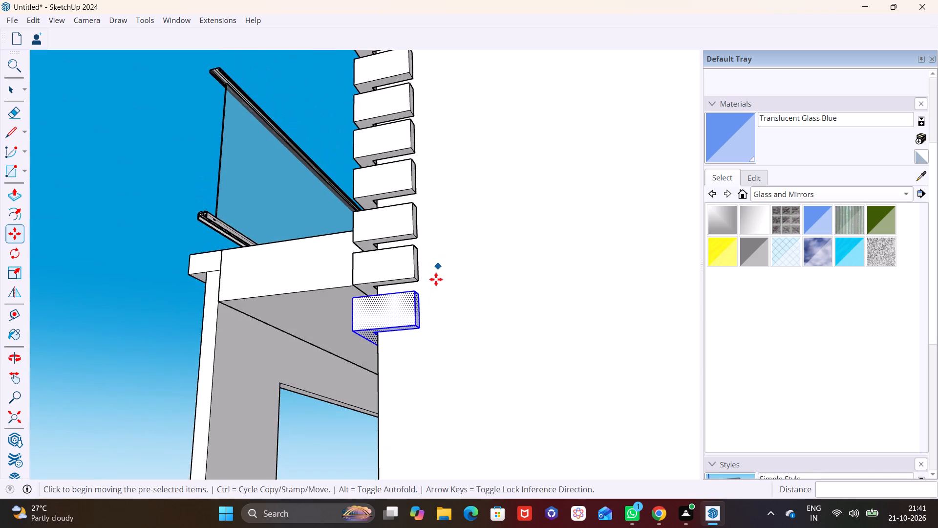
{"action": "middle_click_drag", "start_coordinate": [424, 292], "coordinate": [586, 321]}
{"action": "middle_click_drag", "start_coordinate": [567, 368], "coordinate": [476, 230], "text": "shift"}
{"action": "middle_click_drag", "start_coordinate": [470, 264], "coordinate": [392, 296]}
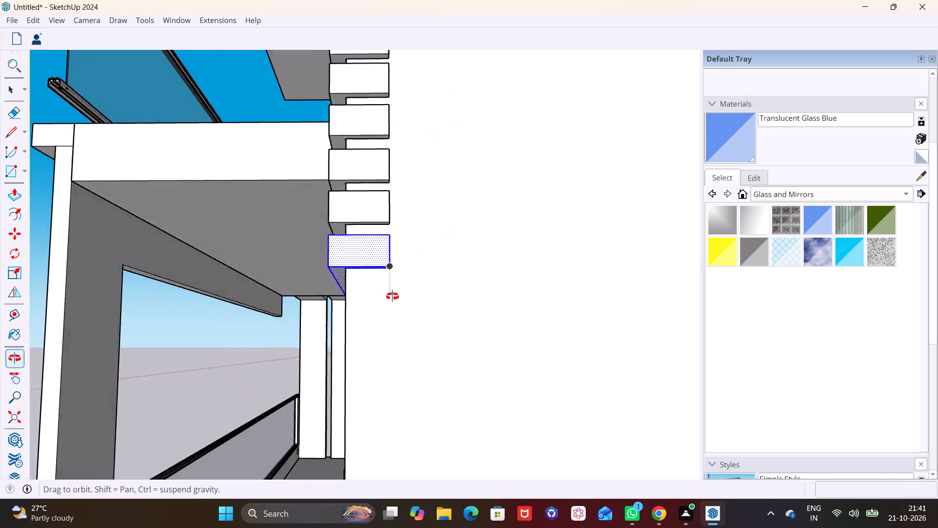
{"action": "middle_click_drag", "start_coordinate": [392, 296], "coordinate": [298, 335]}
{"action": "scroll", "coordinate": [226, 325], "scroll_direction": "up", "scroll_amount": 7}
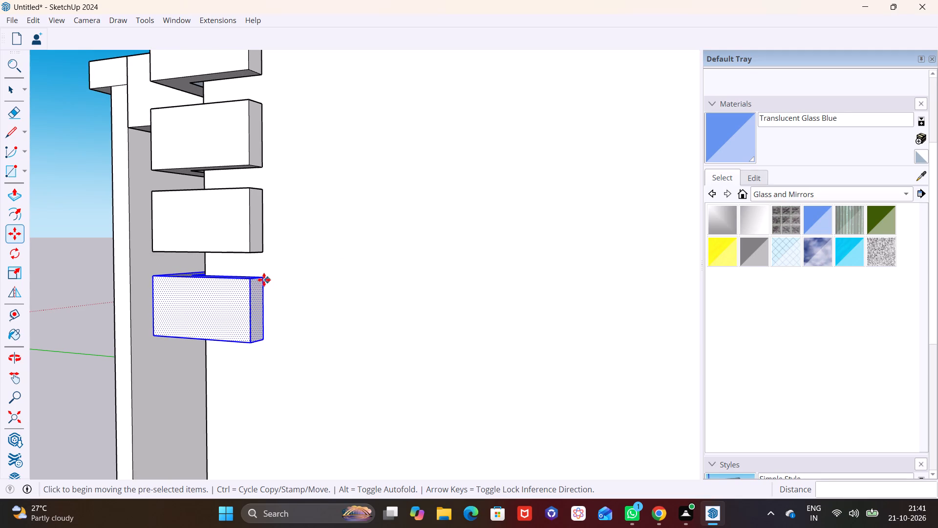
{"action": "left_click", "coordinate": [262, 275]}
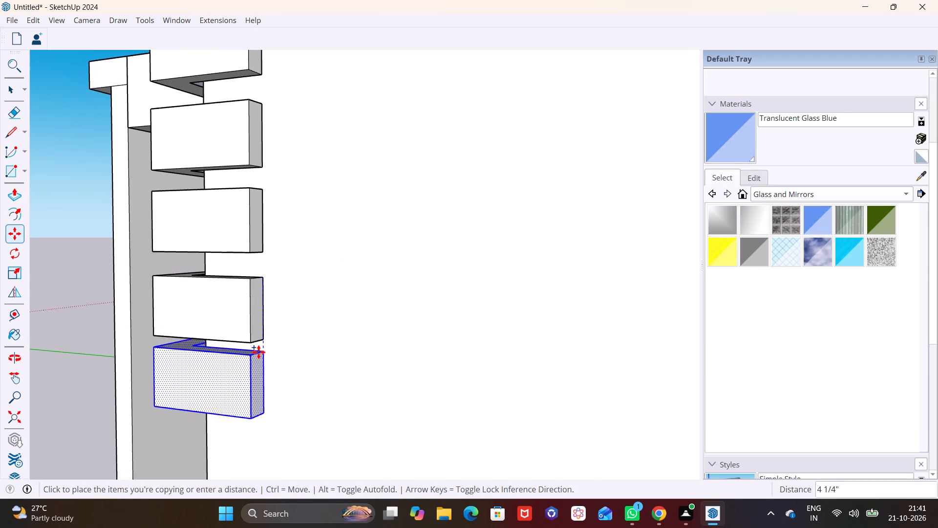
{"action": "left_click", "coordinate": [263, 355]}
{"action": "left_click", "coordinate": [261, 358]}
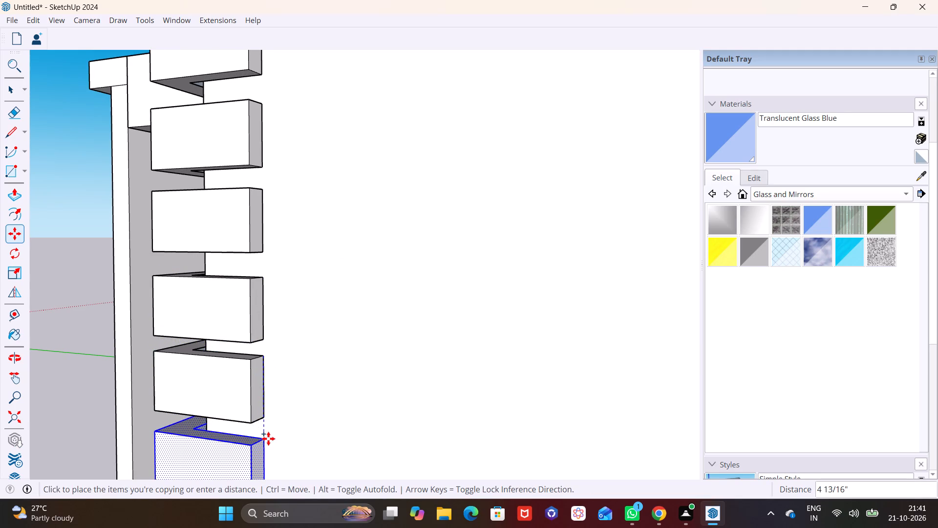
{"action": "left_click", "coordinate": [268, 439]}
Copy the lowest slat down the tower corner three more times at matching gaps, the second offset about 4 5/8".
{"action": "scroll", "coordinate": [281, 425], "scroll_direction": "down", "scroll_amount": 3}
{"action": "middle_click_drag", "start_coordinate": [284, 427], "coordinate": [320, 169], "text": "shift"}
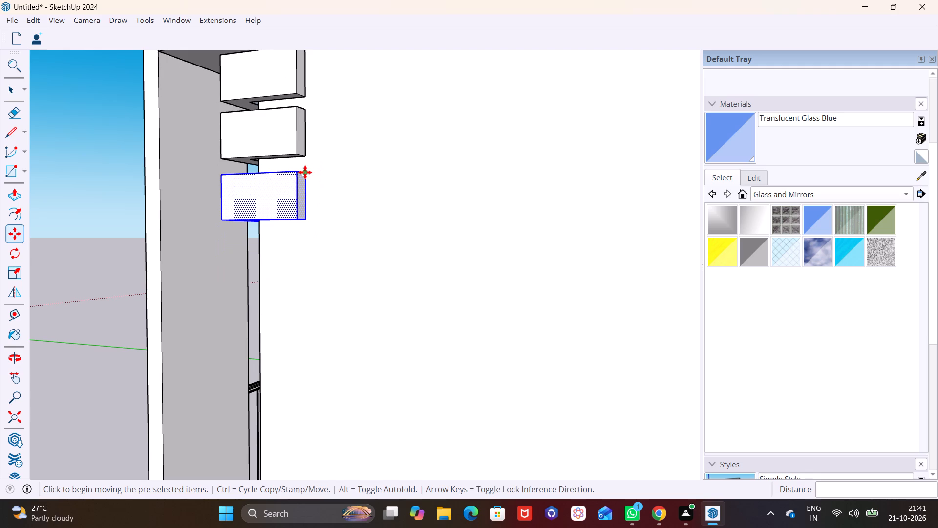
{"action": "left_click", "coordinate": [305, 173]}
{"action": "left_click", "coordinate": [309, 229]}
{"action": "left_click", "coordinate": [308, 230]}
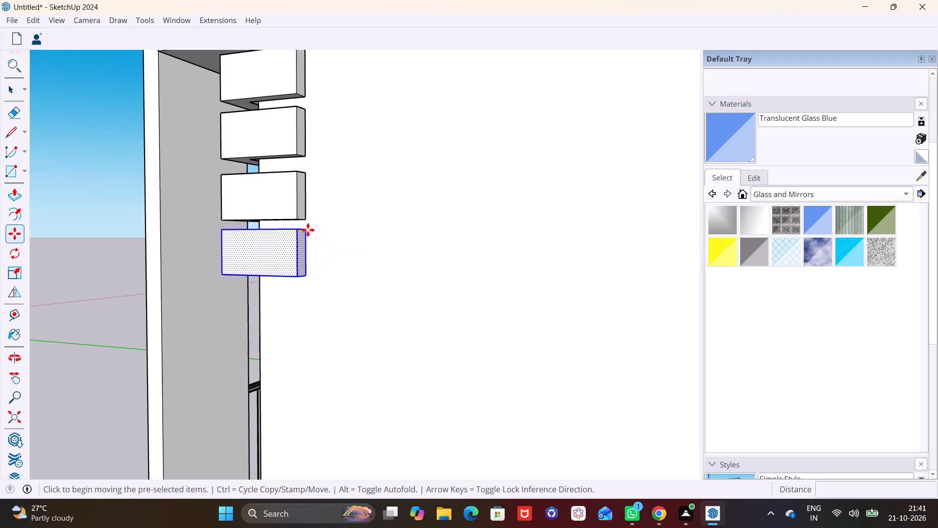
{"action": "left_click", "coordinate": [303, 290]}
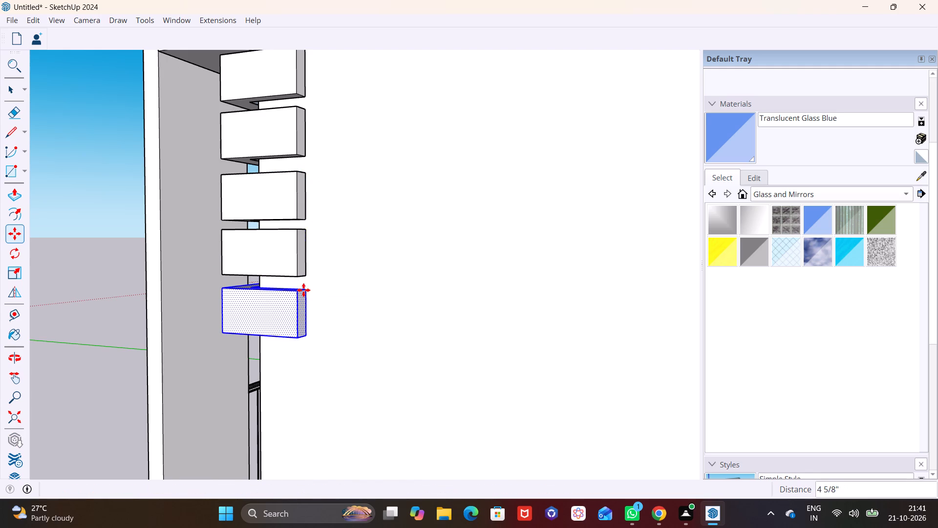
{"action": "left_click", "coordinate": [308, 290]}
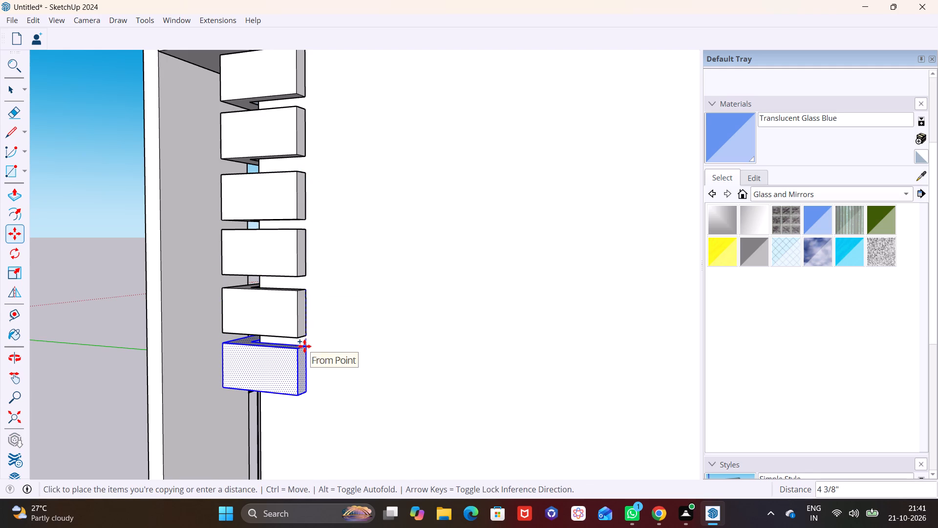
{"action": "left_click", "coordinate": [304, 348]}
{"action": "left_click", "coordinate": [308, 350], "text": "ctrl"}
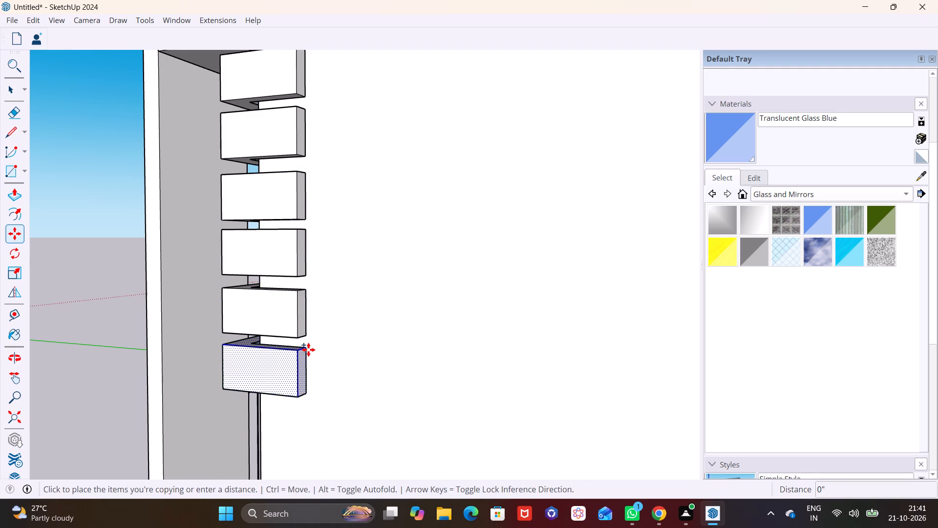
{"action": "key", "text": "ctrl+z"}
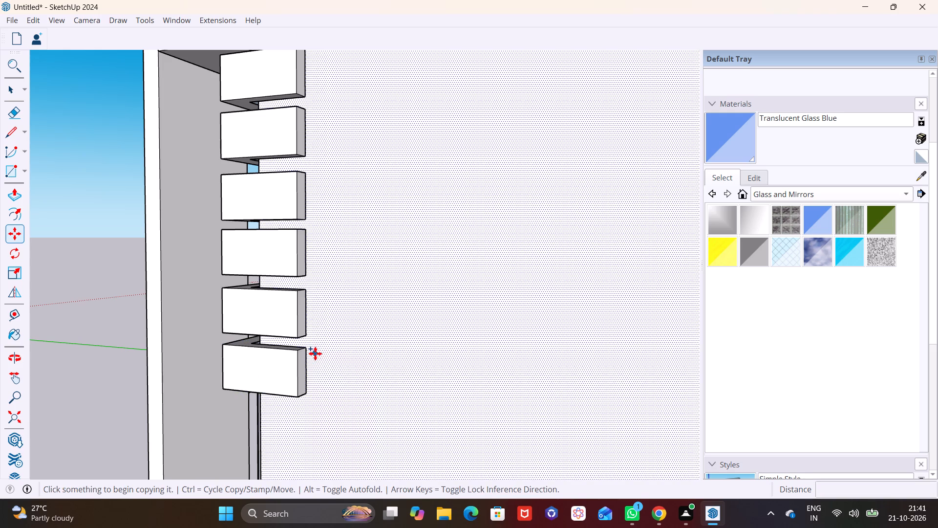
Select the faces of the lowest wrapped slat around the tower corner and copy it down about 4 5/8".
{"action": "key", "text": "space"}
{"action": "double_click", "coordinate": [293, 366]}
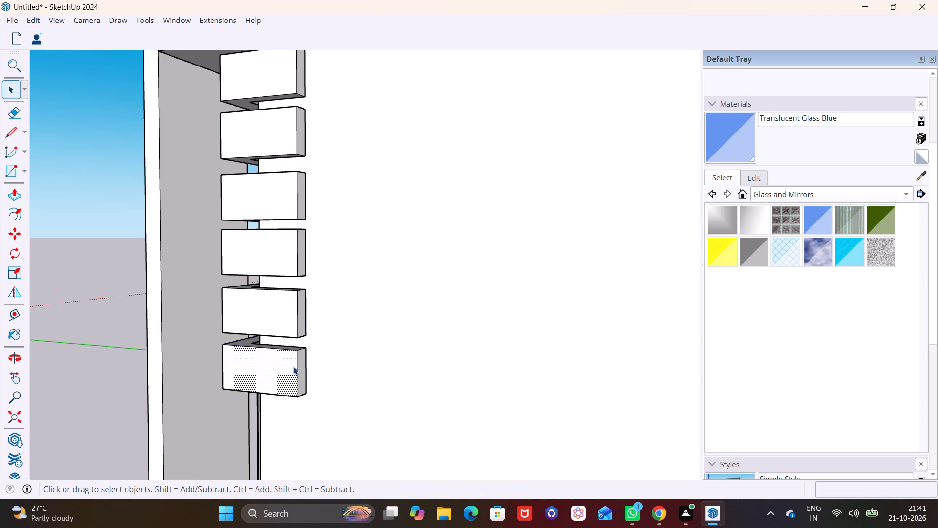
{"action": "double_click", "coordinate": [304, 368], "text": "ctrl"}
{"action": "scroll", "coordinate": [284, 354], "scroll_direction": "up", "scroll_amount": 1}
{"action": "middle_click_drag", "start_coordinate": [284, 353], "coordinate": [278, 367]}
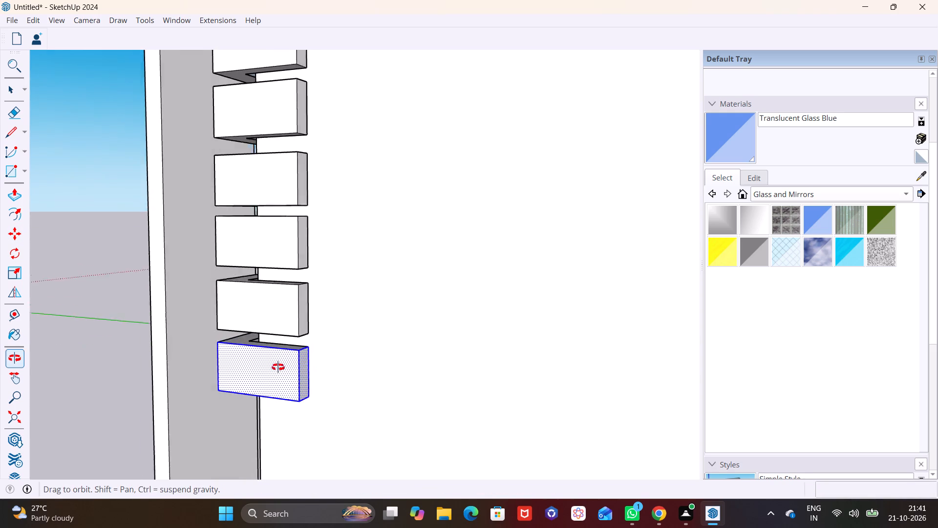
{"action": "middle_click_drag", "start_coordinate": [278, 367], "coordinate": [275, 384]}
{"action": "scroll", "coordinate": [275, 353], "scroll_direction": "up", "scroll_amount": 6}
{"action": "double_click", "coordinate": [290, 342], "text": "ctrl"}
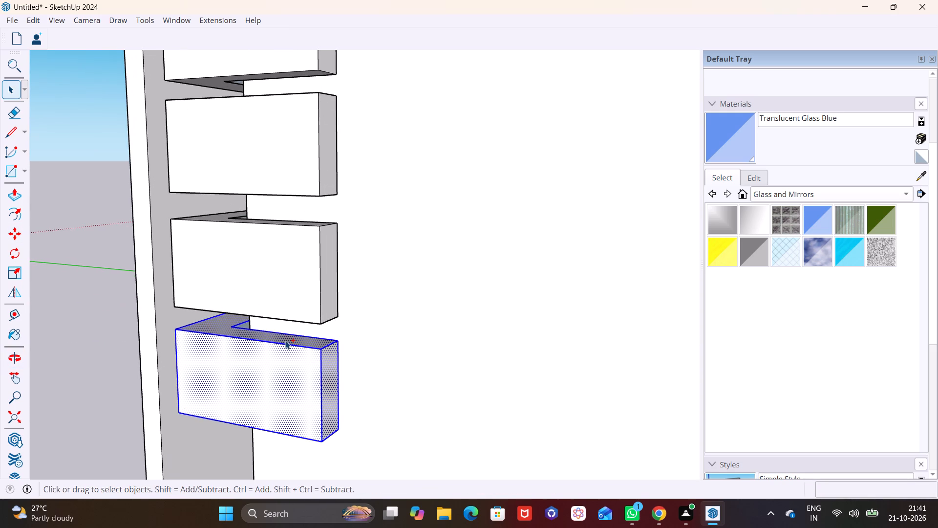
{"action": "scroll", "coordinate": [252, 391], "scroll_direction": "down", "scroll_amount": 1}
{"action": "middle_click_drag", "start_coordinate": [262, 403], "coordinate": [321, 264]}
{"action": "double_click", "coordinate": [284, 418], "text": "ctrl"}
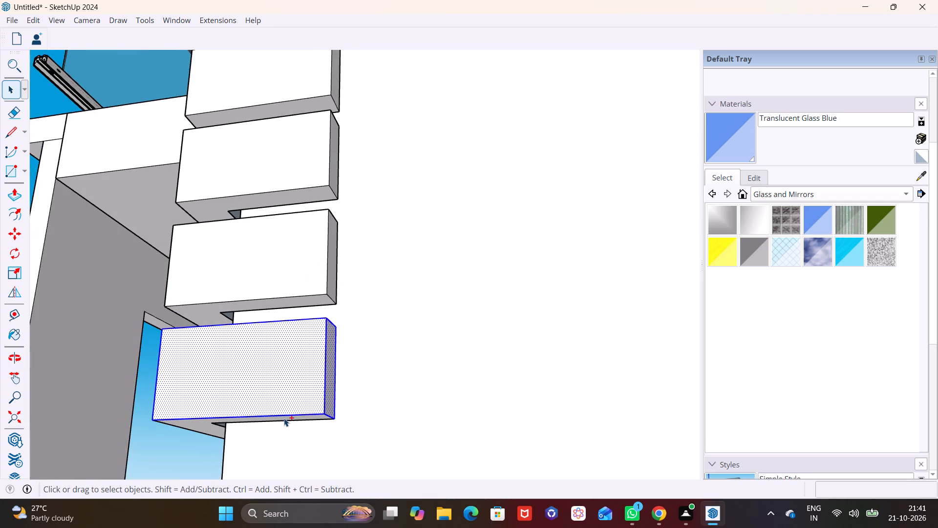
{"action": "middle_click_drag", "start_coordinate": [228, 410], "coordinate": [399, 426]}
{"action": "scroll", "coordinate": [255, 384], "scroll_direction": "down", "scroll_amount": 4}
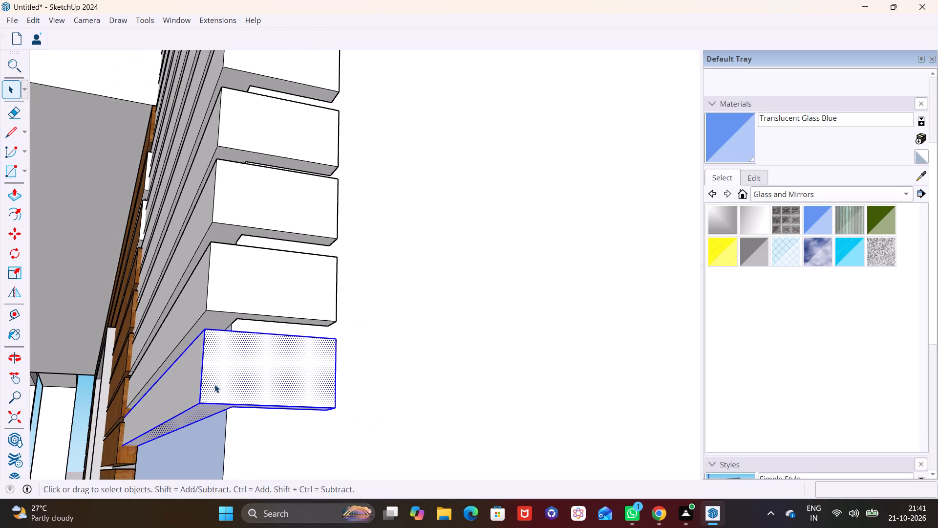
{"action": "middle_click_drag", "start_coordinate": [214, 384], "coordinate": [376, 395], "text": "shift"}
{"action": "scroll", "coordinate": [216, 405], "scroll_direction": "up", "scroll_amount": 5}
{"action": "middle_click_drag", "start_coordinate": [220, 441], "coordinate": [332, 412]}
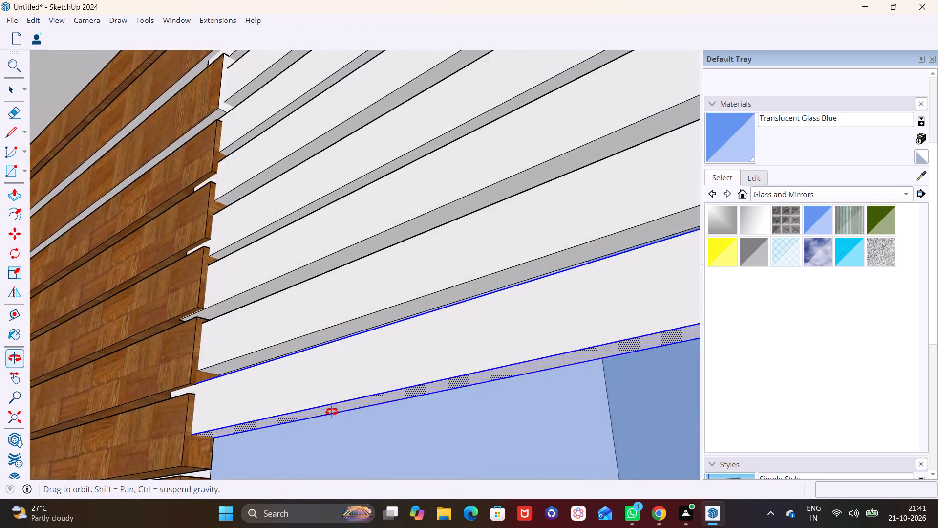
{"action": "middle_click_drag", "start_coordinate": [332, 412], "coordinate": [446, 452]}
{"action": "scroll", "coordinate": [337, 404], "scroll_direction": "down", "scroll_amount": 6}
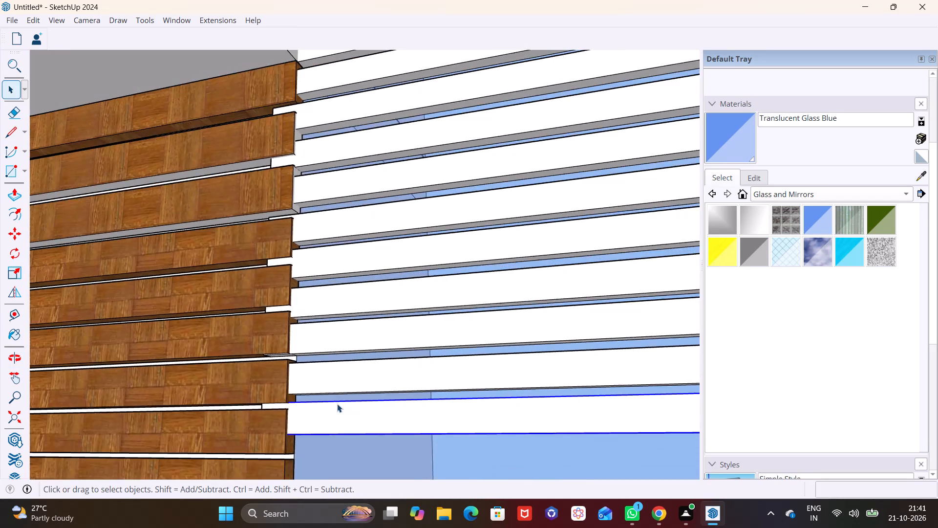
{"action": "scroll", "coordinate": [337, 404], "scroll_direction": "down", "scroll_amount": 6}
{"action": "middle_click_drag", "start_coordinate": [435, 396], "coordinate": [451, 429], "text": "shift"}
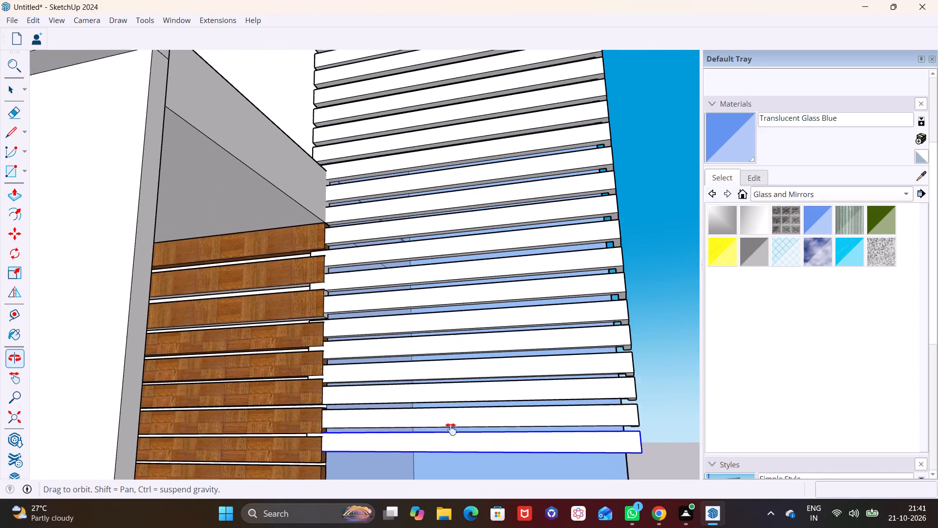
{"action": "middle_click_drag", "start_coordinate": [451, 429], "coordinate": [357, 326], "text": "shift"}
{"action": "middle_click_drag", "start_coordinate": [470, 356], "coordinate": [404, 405]}
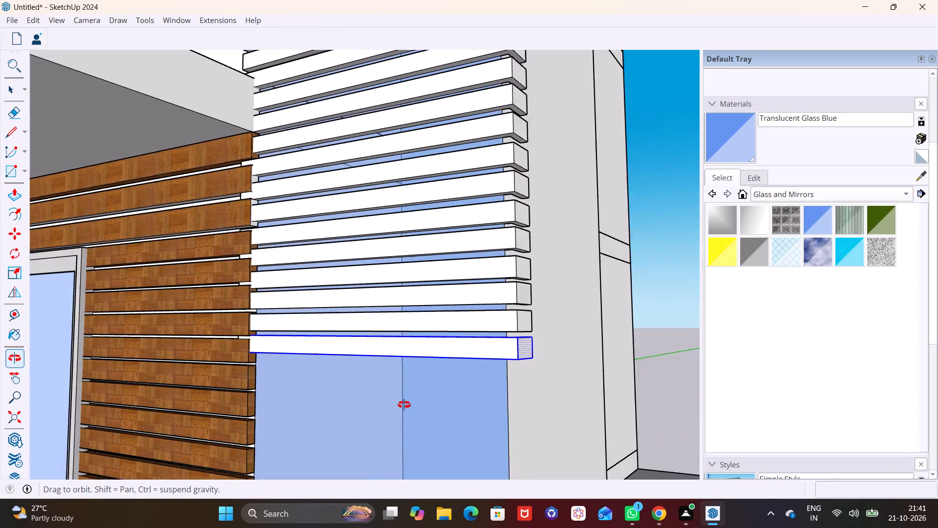
{"action": "middle_click_drag", "start_coordinate": [404, 405], "coordinate": [401, 406]}
{"action": "scroll", "coordinate": [436, 357], "scroll_direction": "up", "scroll_amount": 5}
{"action": "middle_click_drag", "start_coordinate": [460, 331], "coordinate": [307, 367]}
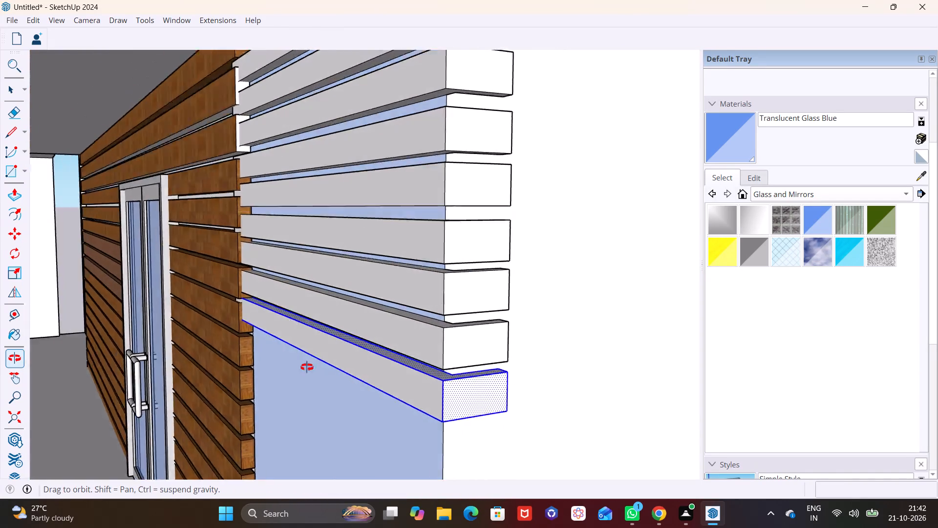
{"action": "middle_click_drag", "start_coordinate": [307, 367], "coordinate": [267, 355]}
{"action": "middle_click_drag", "start_coordinate": [338, 360], "coordinate": [284, 271], "text": "shift"}
{"action": "middle_click_drag", "start_coordinate": [386, 294], "coordinate": [217, 286]}
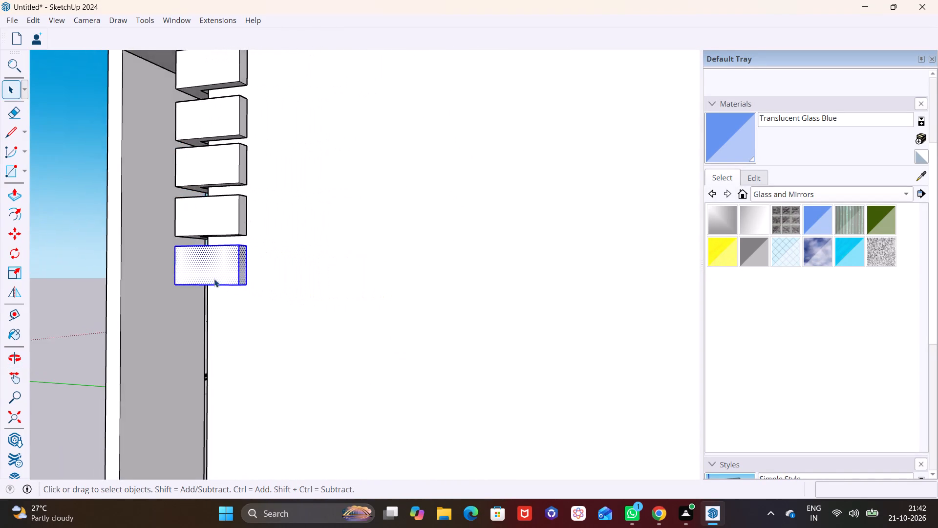
{"action": "scroll", "coordinate": [216, 279], "scroll_direction": "up", "scroll_amount": 3}
{"action": "key", "text": "m"}
{"action": "left_click", "coordinate": [256, 237]}
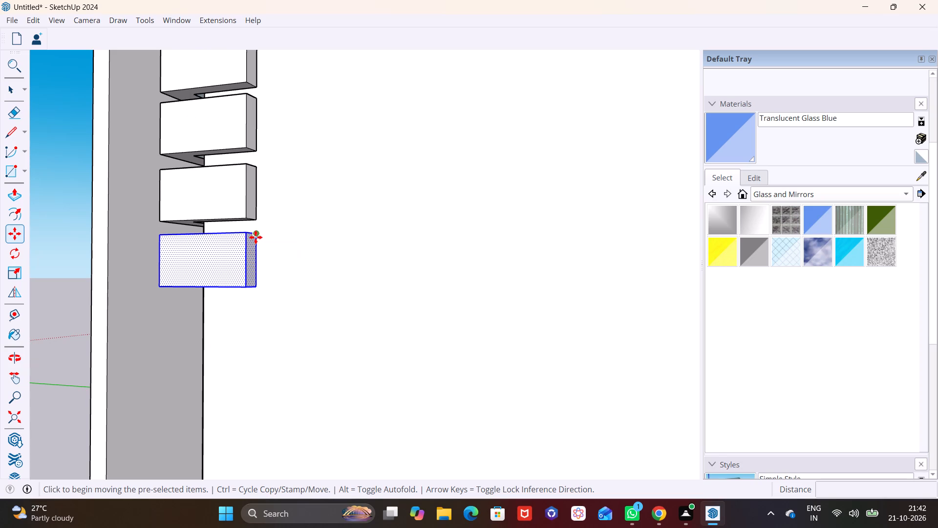
{"action": "left_click", "coordinate": [250, 303]}
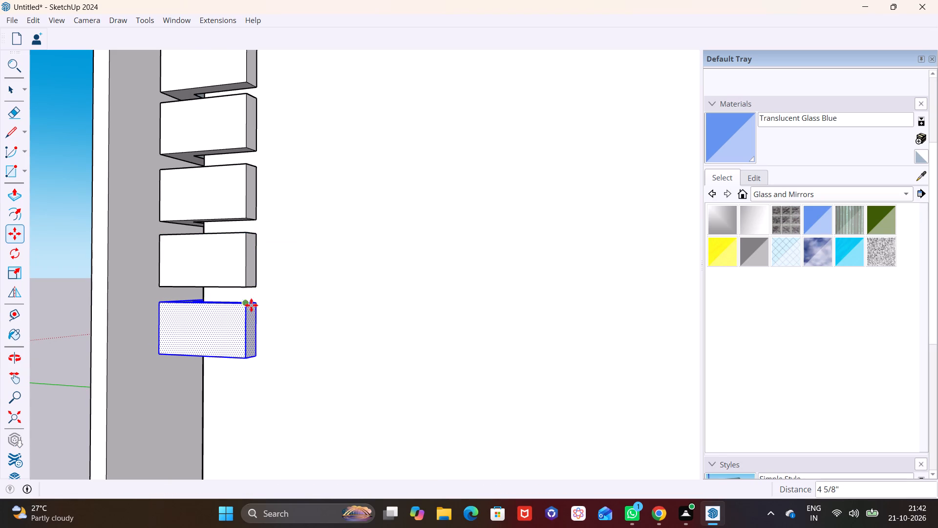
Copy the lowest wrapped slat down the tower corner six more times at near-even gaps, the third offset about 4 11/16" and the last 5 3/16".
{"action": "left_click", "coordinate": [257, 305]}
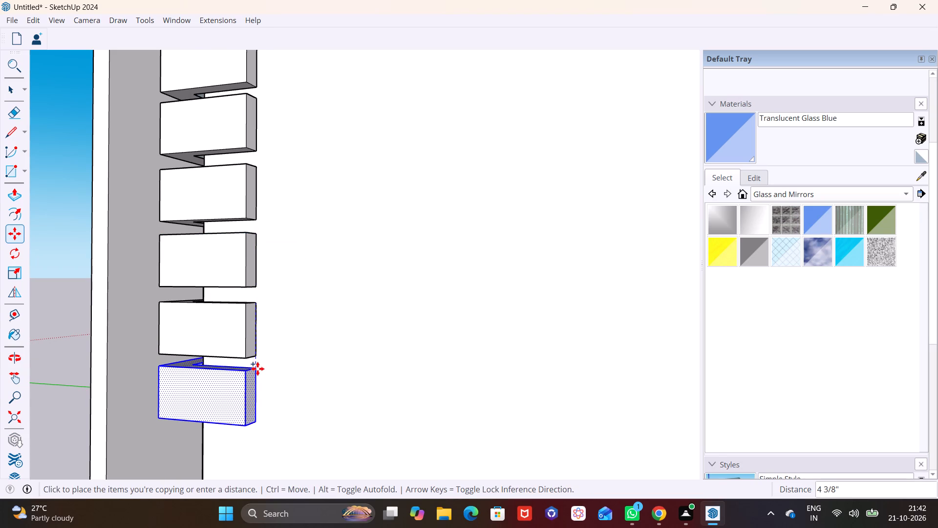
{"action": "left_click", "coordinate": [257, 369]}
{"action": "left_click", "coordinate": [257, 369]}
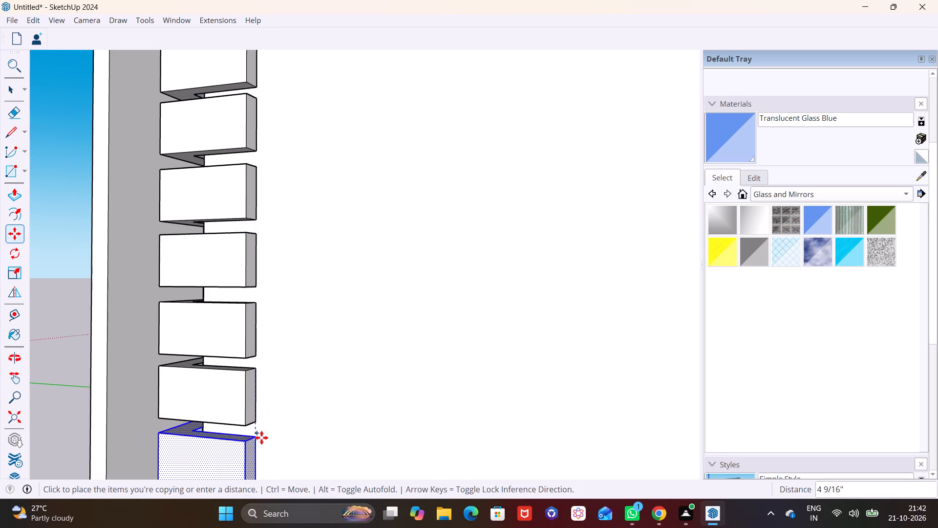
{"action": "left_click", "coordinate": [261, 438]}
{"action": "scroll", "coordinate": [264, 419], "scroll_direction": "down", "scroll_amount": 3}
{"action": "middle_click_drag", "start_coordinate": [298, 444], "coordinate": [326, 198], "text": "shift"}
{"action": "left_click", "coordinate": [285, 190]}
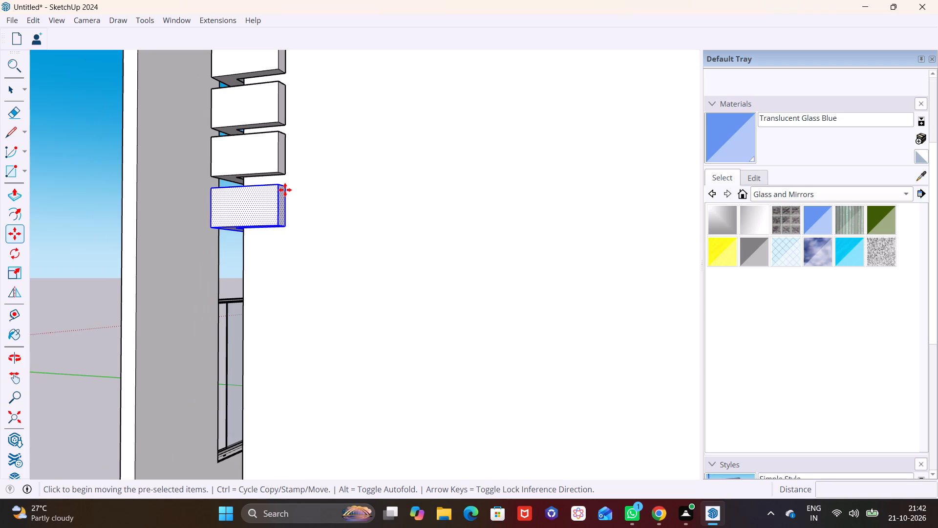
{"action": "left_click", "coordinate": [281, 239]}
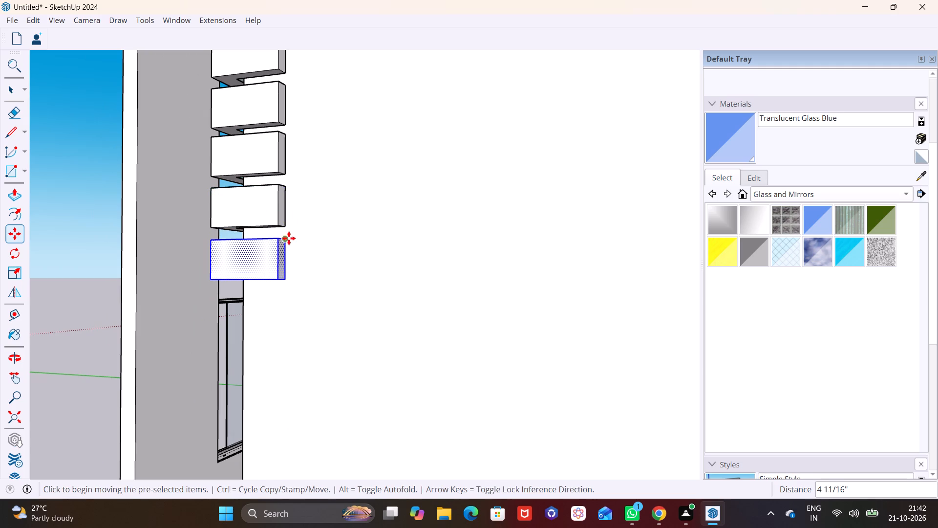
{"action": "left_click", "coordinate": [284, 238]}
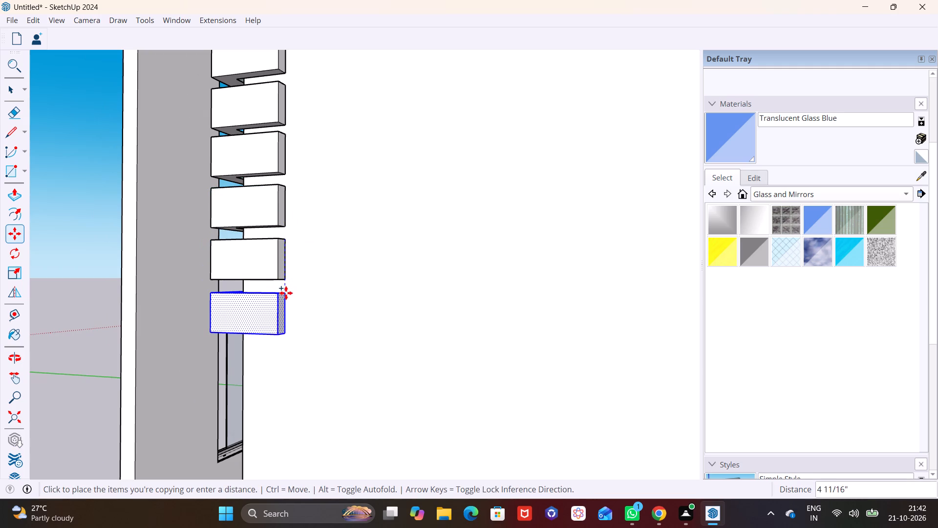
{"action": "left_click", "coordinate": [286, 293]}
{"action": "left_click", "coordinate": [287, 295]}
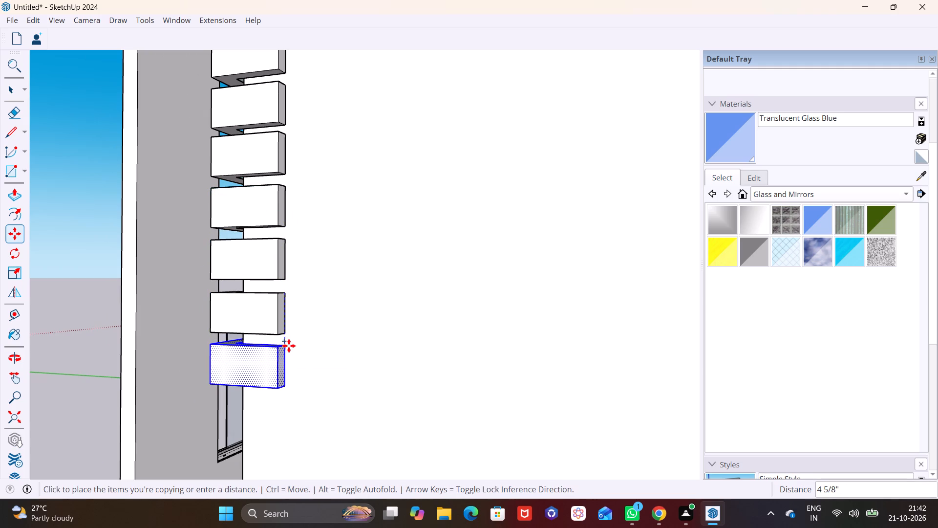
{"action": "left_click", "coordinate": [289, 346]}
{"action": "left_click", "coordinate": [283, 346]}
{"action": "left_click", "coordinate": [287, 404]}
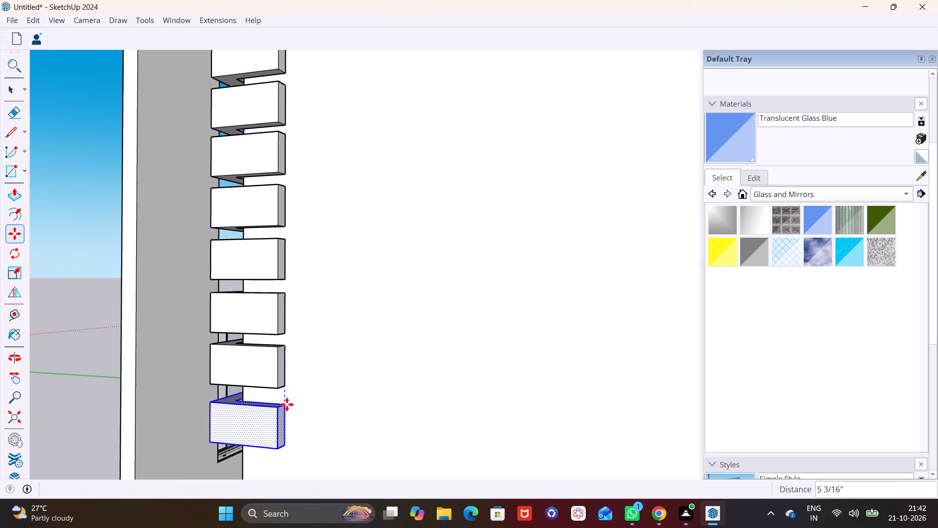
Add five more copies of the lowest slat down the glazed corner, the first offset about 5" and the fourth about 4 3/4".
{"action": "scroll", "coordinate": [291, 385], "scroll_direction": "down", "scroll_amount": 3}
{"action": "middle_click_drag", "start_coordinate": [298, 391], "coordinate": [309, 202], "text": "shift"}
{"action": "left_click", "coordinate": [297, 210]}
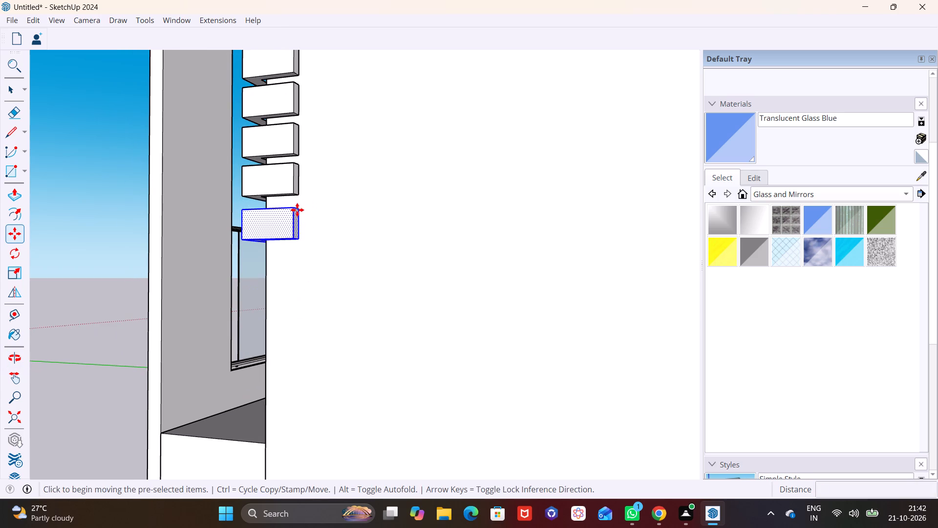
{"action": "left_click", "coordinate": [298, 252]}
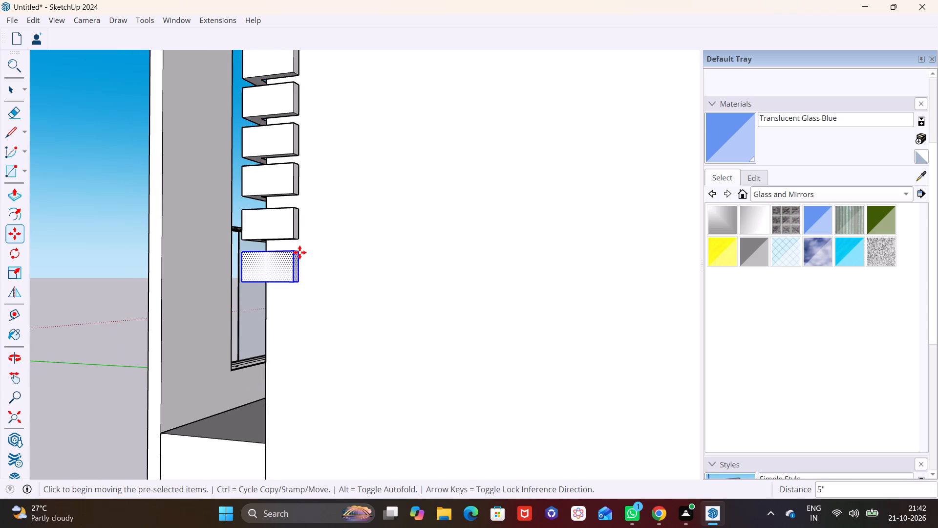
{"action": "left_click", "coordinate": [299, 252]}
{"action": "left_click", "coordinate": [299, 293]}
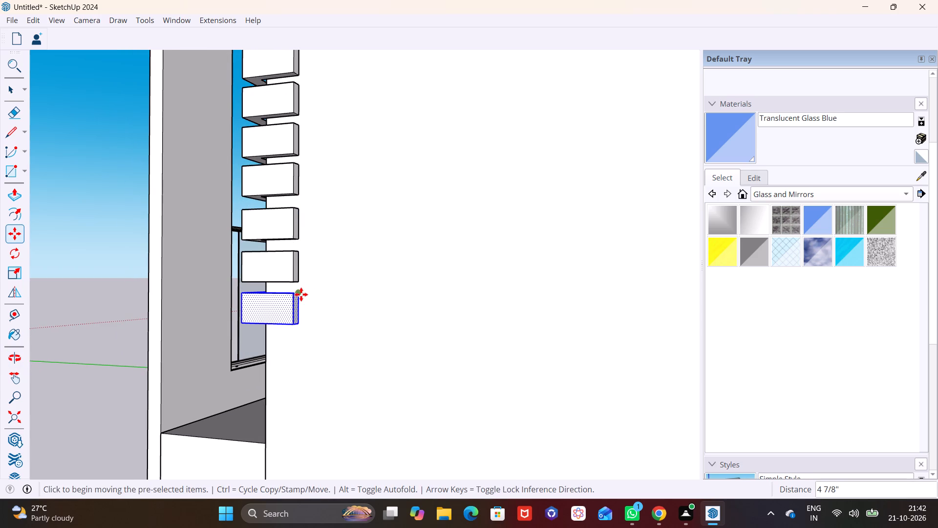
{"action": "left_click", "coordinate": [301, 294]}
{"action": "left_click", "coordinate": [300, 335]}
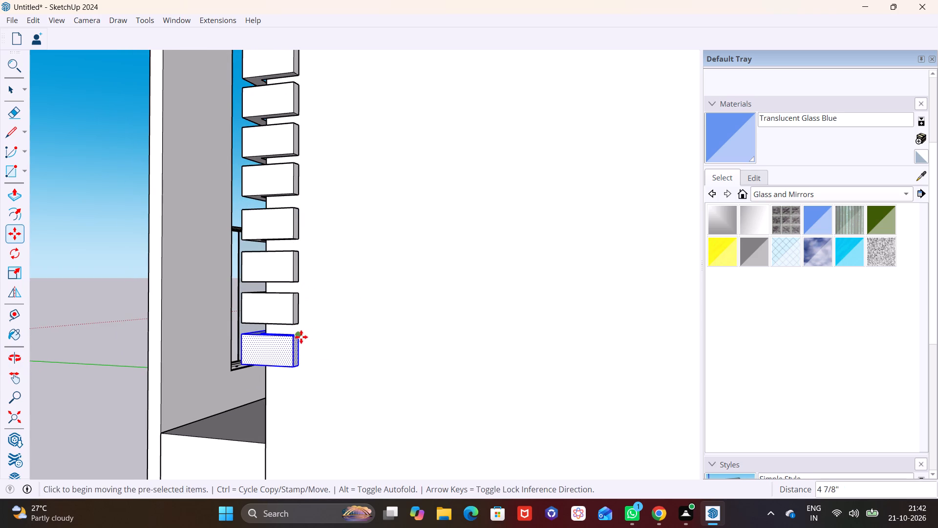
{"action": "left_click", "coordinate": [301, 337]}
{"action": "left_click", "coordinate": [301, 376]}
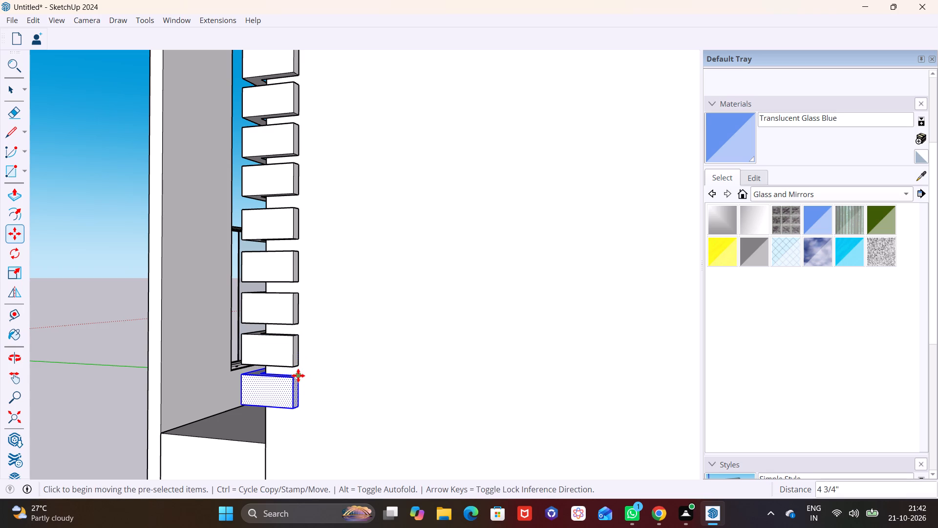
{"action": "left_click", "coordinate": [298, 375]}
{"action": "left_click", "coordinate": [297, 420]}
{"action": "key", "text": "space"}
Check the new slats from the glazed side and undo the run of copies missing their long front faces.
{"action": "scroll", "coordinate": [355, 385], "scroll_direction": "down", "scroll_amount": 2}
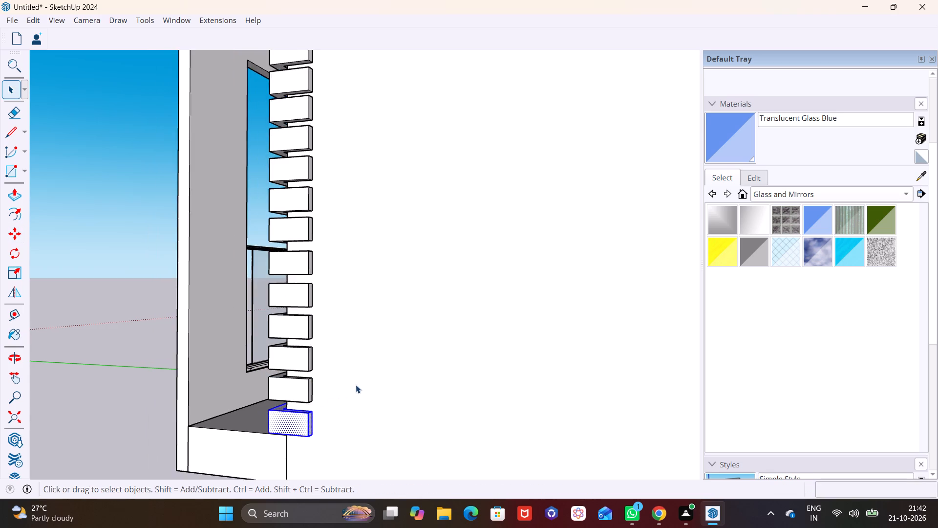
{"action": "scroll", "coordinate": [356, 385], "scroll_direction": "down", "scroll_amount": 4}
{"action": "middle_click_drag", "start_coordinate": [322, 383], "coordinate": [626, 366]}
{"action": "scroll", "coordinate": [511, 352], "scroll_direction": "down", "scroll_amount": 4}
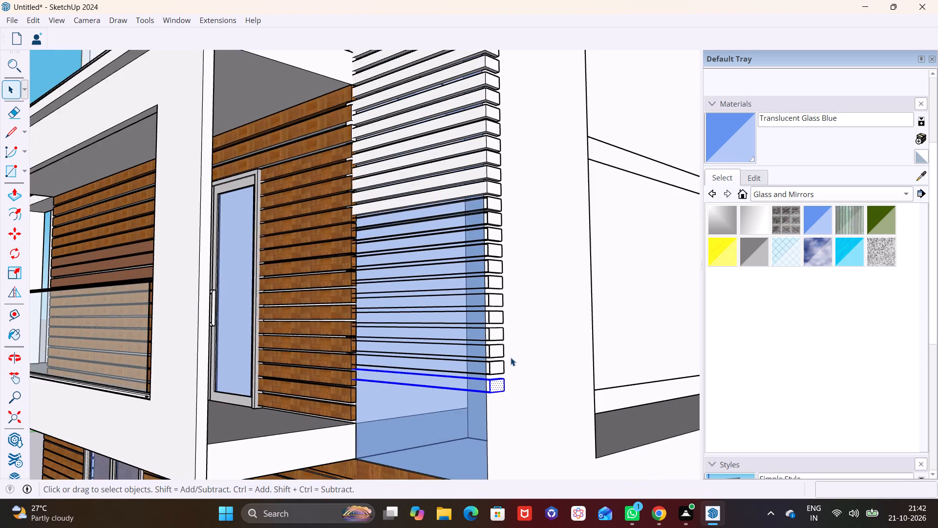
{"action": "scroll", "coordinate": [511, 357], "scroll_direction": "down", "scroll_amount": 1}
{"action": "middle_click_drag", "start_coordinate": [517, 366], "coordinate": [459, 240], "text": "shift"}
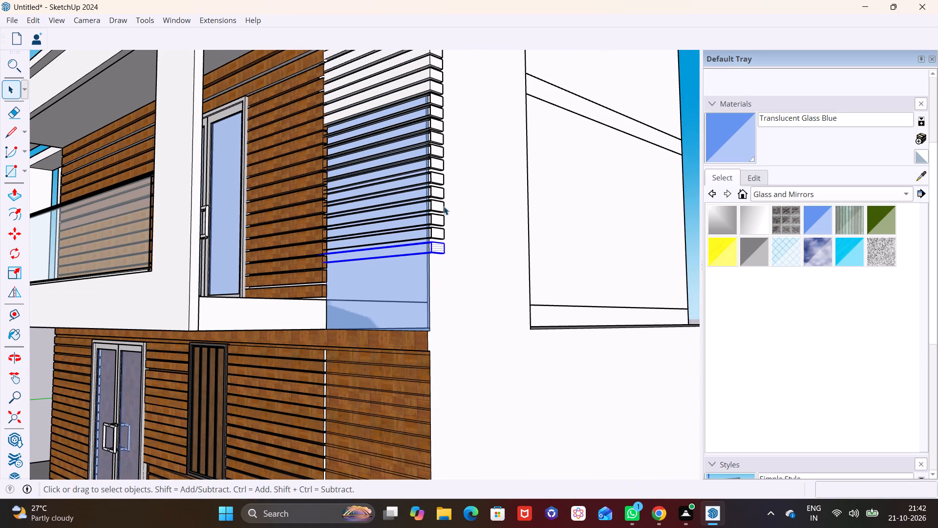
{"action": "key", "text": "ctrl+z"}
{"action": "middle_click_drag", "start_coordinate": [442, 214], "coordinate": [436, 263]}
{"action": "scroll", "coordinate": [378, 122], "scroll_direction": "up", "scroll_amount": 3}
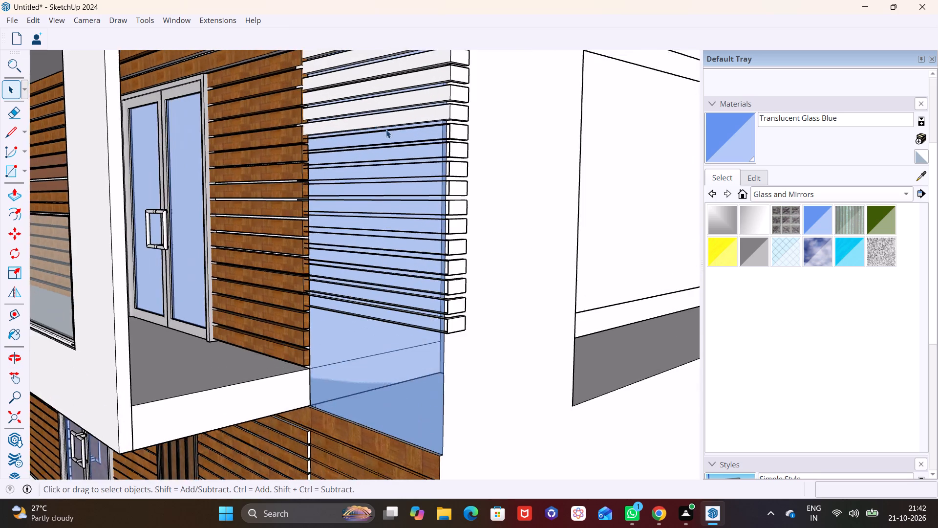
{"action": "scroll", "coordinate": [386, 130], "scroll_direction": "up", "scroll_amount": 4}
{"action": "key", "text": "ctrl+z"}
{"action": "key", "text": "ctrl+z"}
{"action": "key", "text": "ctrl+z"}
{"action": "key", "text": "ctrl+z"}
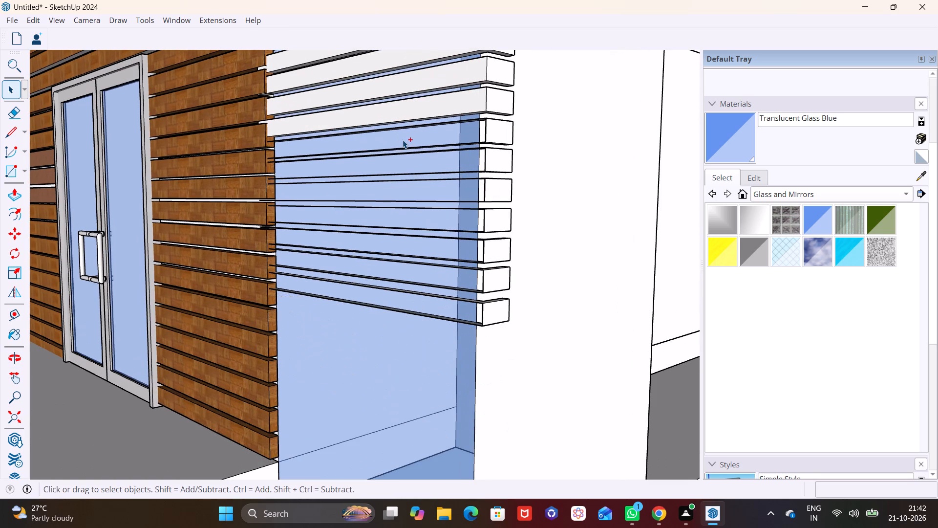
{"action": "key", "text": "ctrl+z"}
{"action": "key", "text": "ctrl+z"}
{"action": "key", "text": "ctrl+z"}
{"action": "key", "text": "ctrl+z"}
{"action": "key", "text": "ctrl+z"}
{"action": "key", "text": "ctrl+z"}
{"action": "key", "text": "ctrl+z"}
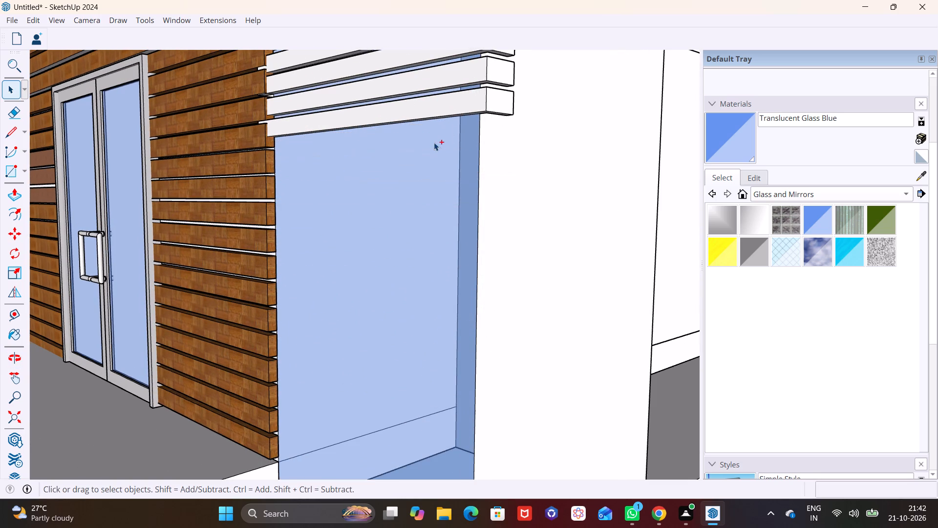
Select the front, end, top and underside faces of the lowest complete wrapped slat and copy it down about 4 1/2".
{"action": "double_click", "coordinate": [444, 110]}
{"action": "double_click", "coordinate": [496, 106], "text": "ctrl"}
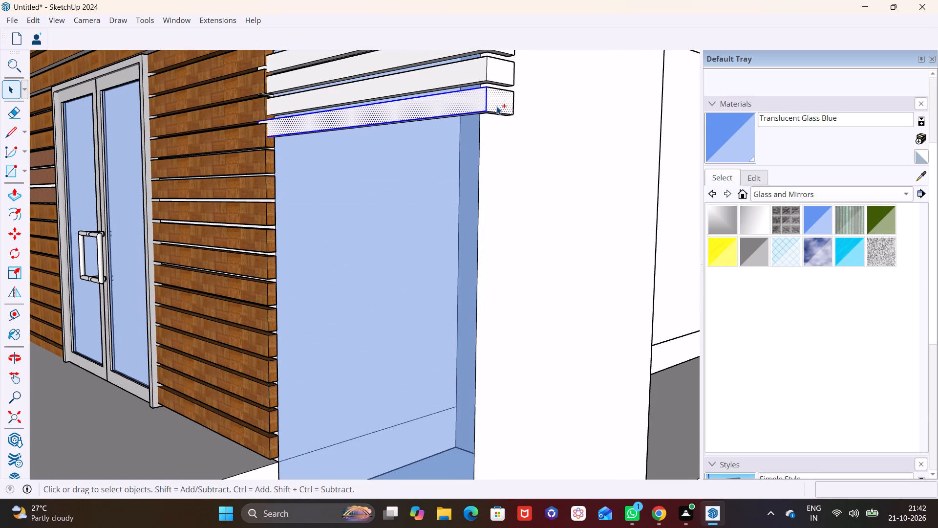
{"action": "middle_click_drag", "start_coordinate": [482, 108], "coordinate": [485, 55]}
{"action": "scroll", "coordinate": [470, 56], "scroll_direction": "up", "scroll_amount": 6}
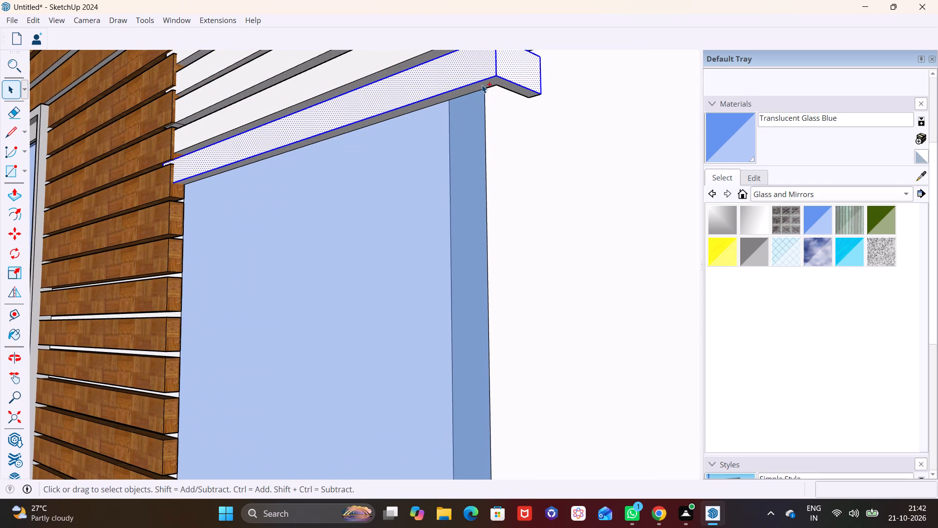
{"action": "double_click", "coordinate": [482, 85], "text": "ctrl"}
{"action": "scroll", "coordinate": [456, 80], "scroll_direction": "up", "scroll_amount": 1}
{"action": "middle_click_drag", "start_coordinate": [456, 80], "coordinate": [434, 238]}
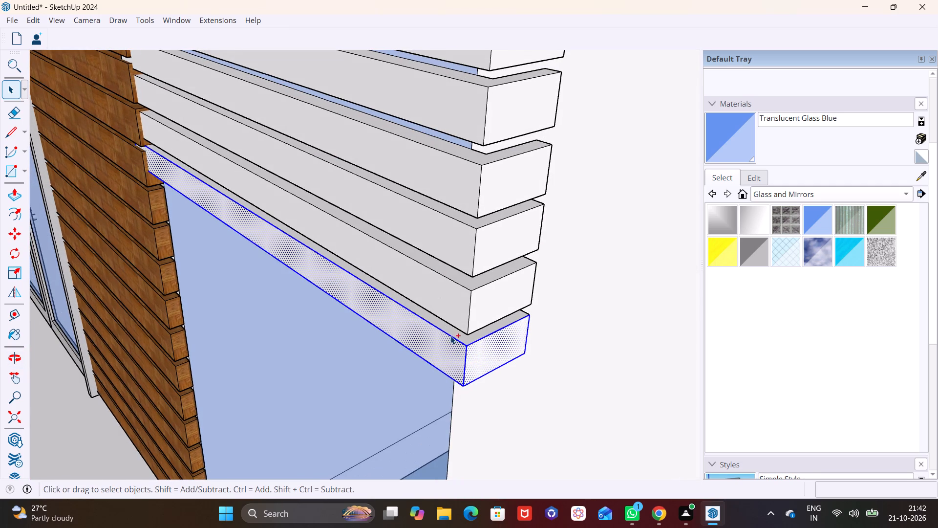
{"action": "double_click", "coordinate": [458, 332], "text": "ctrl"}
{"action": "middle_click_drag", "start_coordinate": [495, 324], "coordinate": [192, 283]}
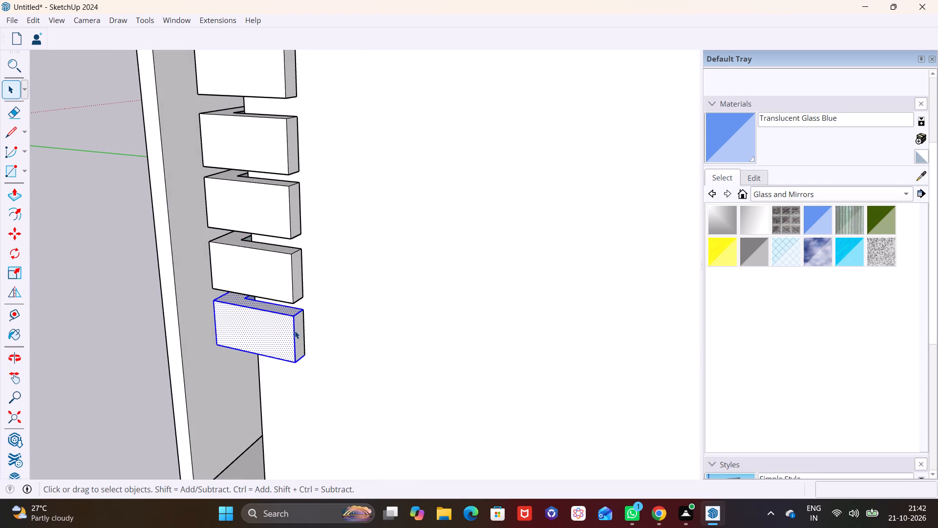
{"action": "double_click", "coordinate": [297, 331]}
{"action": "double_click", "coordinate": [263, 330], "text": "ctrl"}
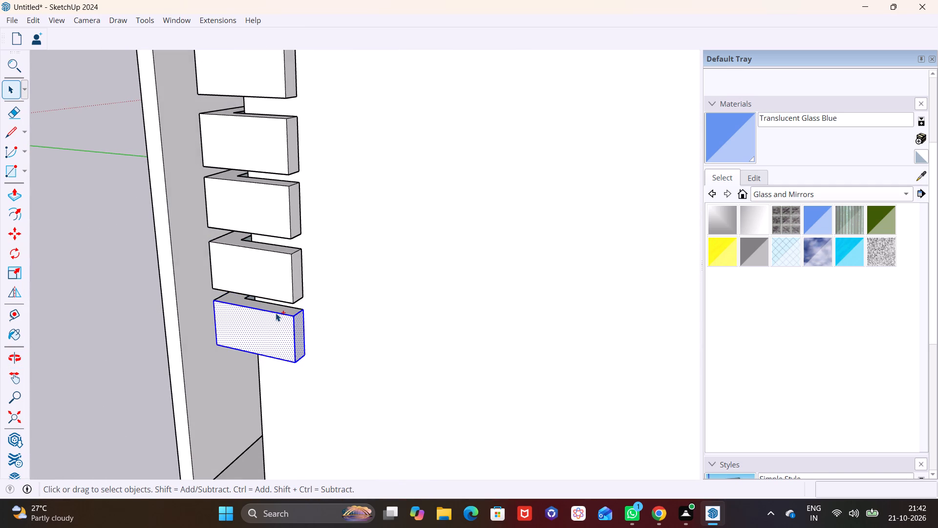
{"action": "double_click", "coordinate": [276, 311], "text": "ctrl"}
{"action": "middle_click_drag", "start_coordinate": [237, 302], "coordinate": [494, 299]}
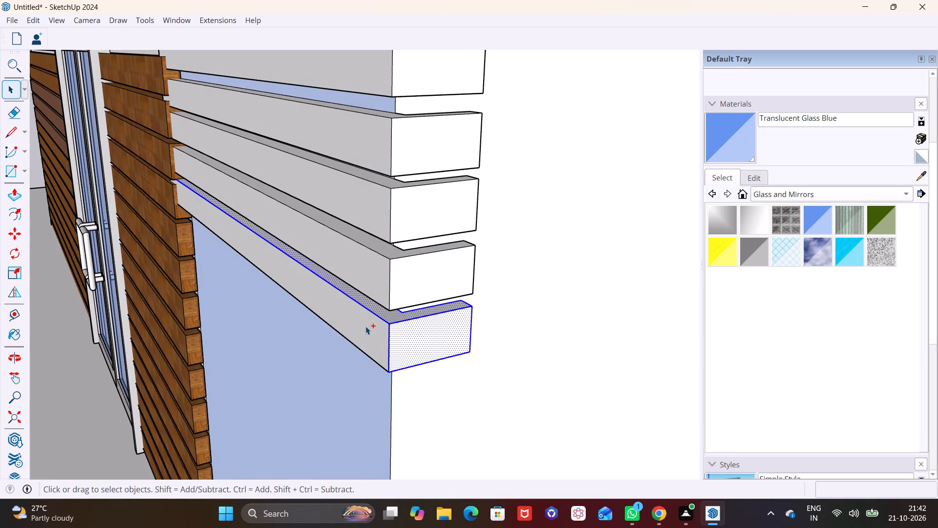
{"action": "double_click", "coordinate": [365, 326], "text": "ctrl"}
{"action": "middle_click_drag", "start_coordinate": [365, 330], "coordinate": [427, 168]}
{"action": "scroll", "coordinate": [420, 196], "scroll_direction": "up", "scroll_amount": 1}
{"action": "double_click", "coordinate": [435, 211], "text": "ctrl"}
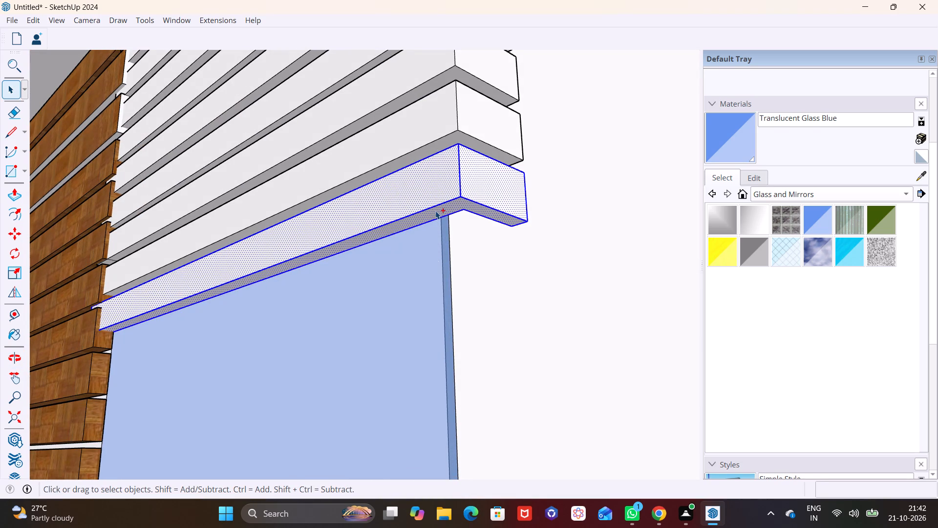
{"action": "middle_click_drag", "start_coordinate": [448, 207], "coordinate": [375, 331]}
{"action": "scroll", "coordinate": [403, 285], "scroll_direction": "down", "scroll_amount": 3}
{"action": "middle_click_drag", "start_coordinate": [425, 296], "coordinate": [320, 250]}
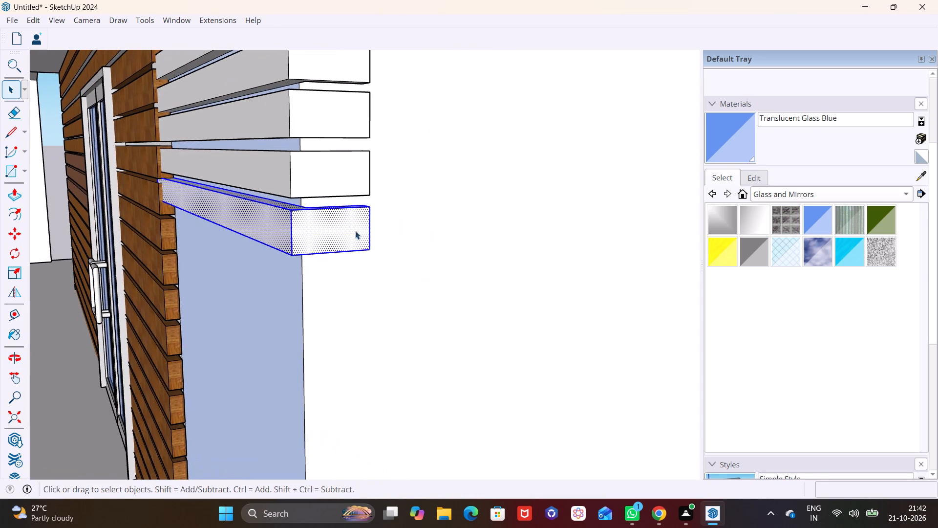
{"action": "middle_click_drag", "start_coordinate": [341, 223], "coordinate": [231, 264]}
{"action": "scroll", "coordinate": [246, 245], "scroll_direction": "up", "scroll_amount": 6}
{"action": "key", "text": "m"}
{"action": "middle_click_drag", "start_coordinate": [245, 264], "coordinate": [242, 265]}
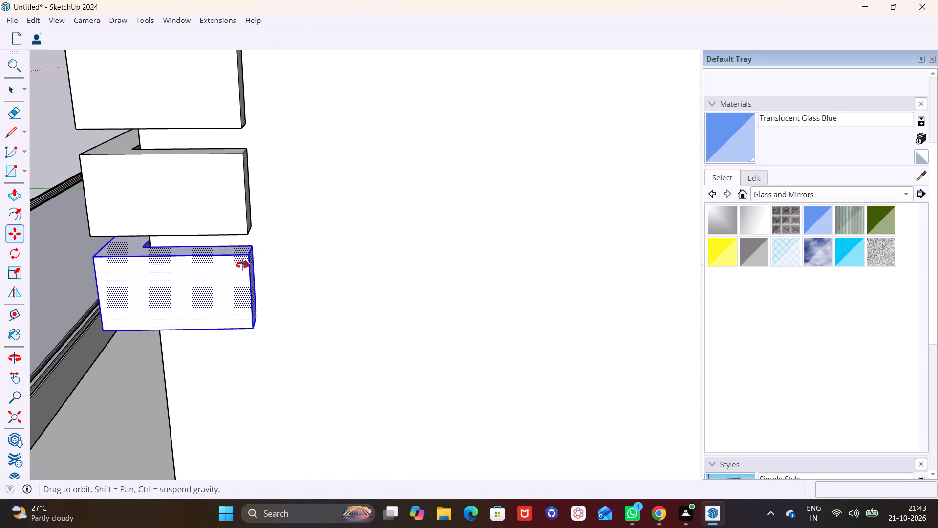
{"action": "middle_click_drag", "start_coordinate": [242, 265], "coordinate": [123, 241]}
{"action": "scroll", "coordinate": [245, 245], "scroll_direction": "up", "scroll_amount": 2}
{"action": "left_click", "coordinate": [285, 237]}
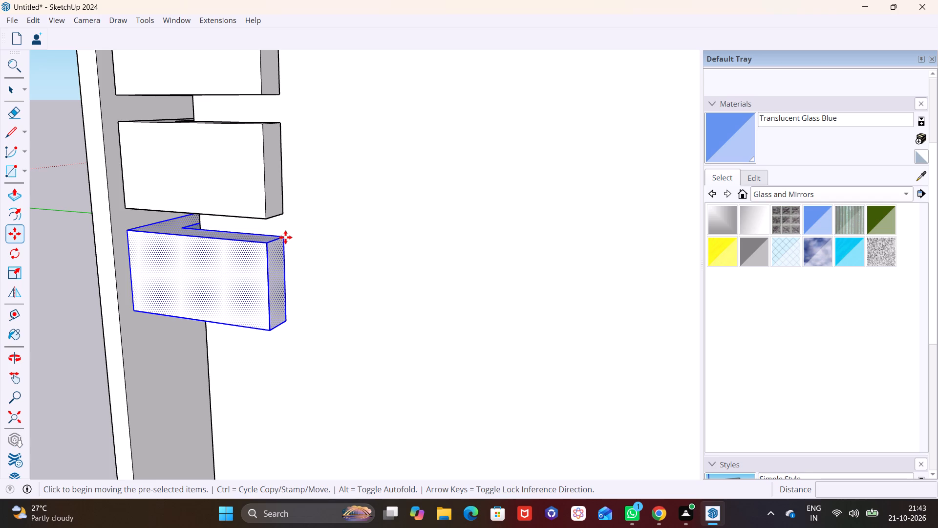
{"action": "left_click", "coordinate": [289, 342]}
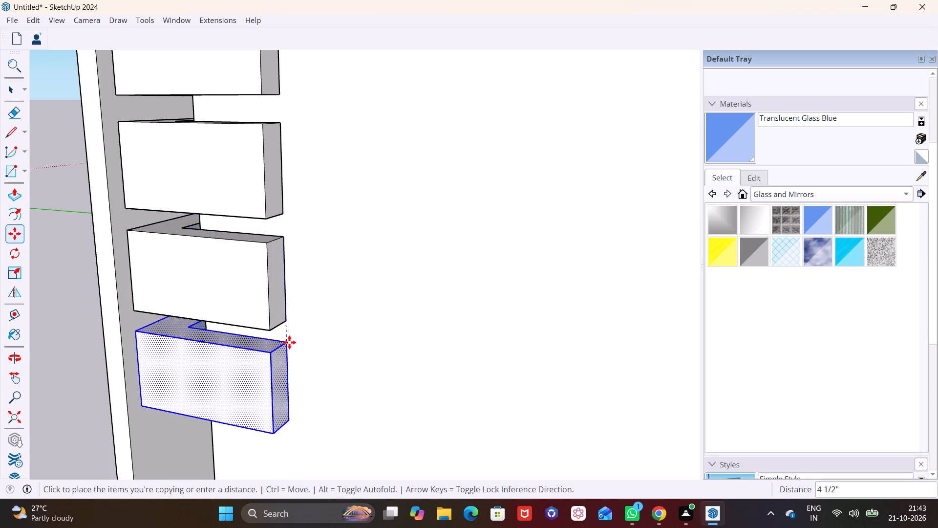
Copy the lowest wrapped slat down the tower corner twice, with the first offset about 4 1/2".
{"action": "scroll", "coordinate": [291, 347], "scroll_direction": "down", "scroll_amount": 2}
{"action": "middle_click_drag", "start_coordinate": [294, 351], "coordinate": [337, 223]}
{"action": "scroll", "coordinate": [329, 242], "scroll_direction": "up", "scroll_amount": 1, "text": "shift"}
{"action": "middle_click_drag", "start_coordinate": [324, 237], "coordinate": [582, 237]}
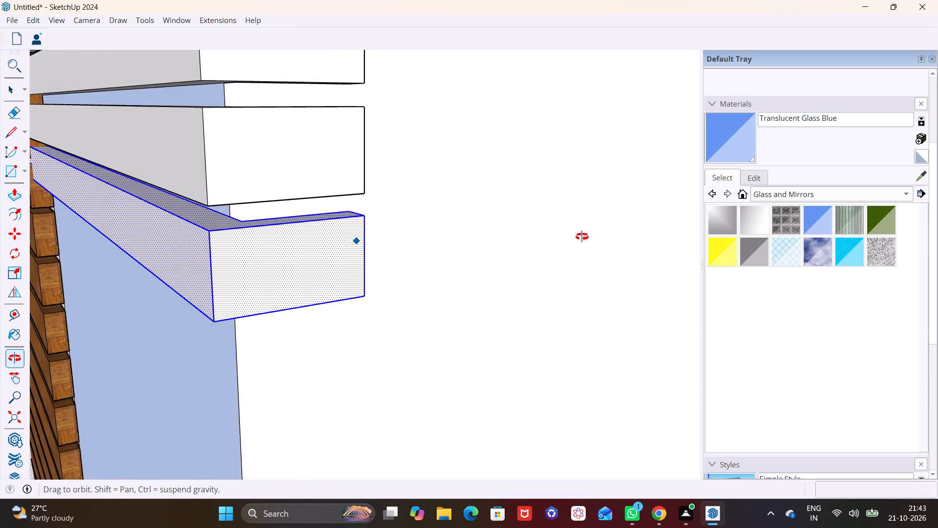
{"action": "middle_click_drag", "start_coordinate": [582, 237], "coordinate": [276, 237]}
{"action": "left_click", "coordinate": [328, 208]}
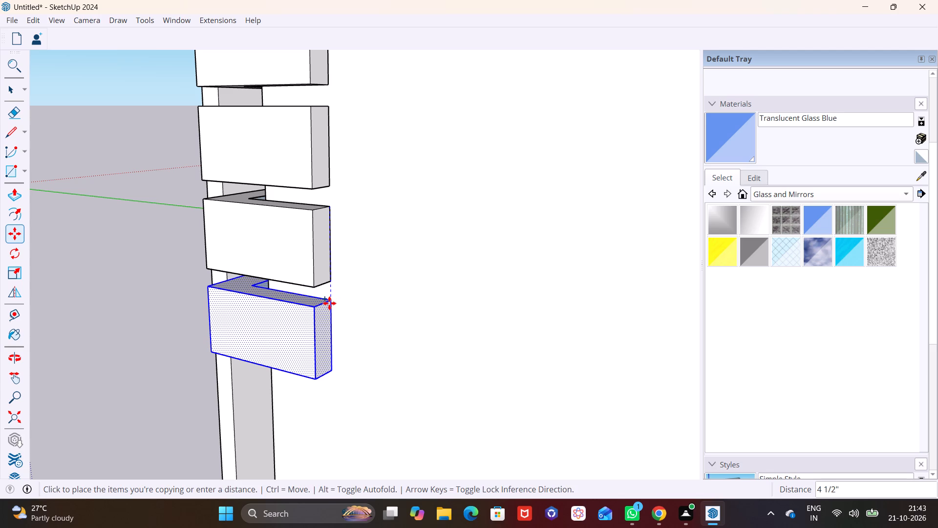
{"action": "left_click", "coordinate": [329, 305]}
{"action": "left_click", "coordinate": [332, 305]}
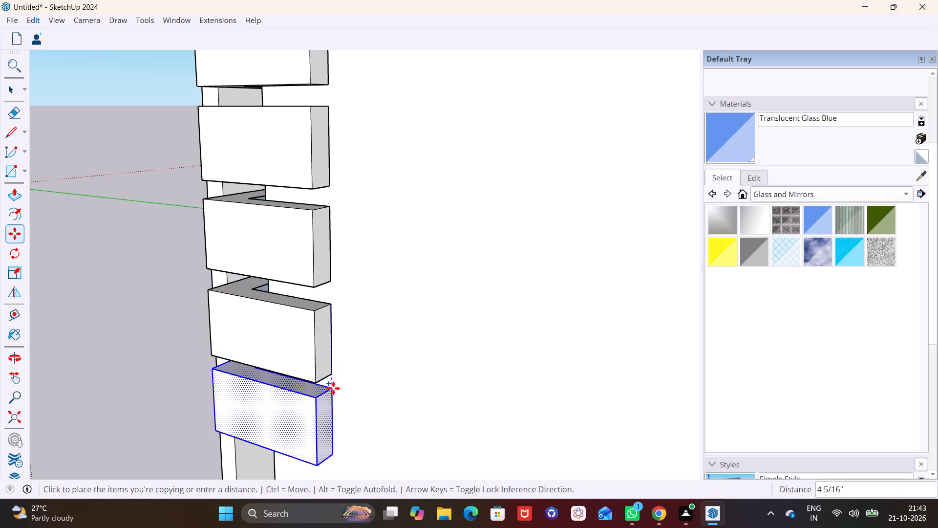
{"action": "left_click", "coordinate": [333, 393]}
Add four more copies of the lowest slat down the corner at offsets of about 4 5/8", 4 11/16", 4 13/16" and 4 7/8".
{"action": "middle_click_drag", "start_coordinate": [354, 402], "coordinate": [403, 194]}
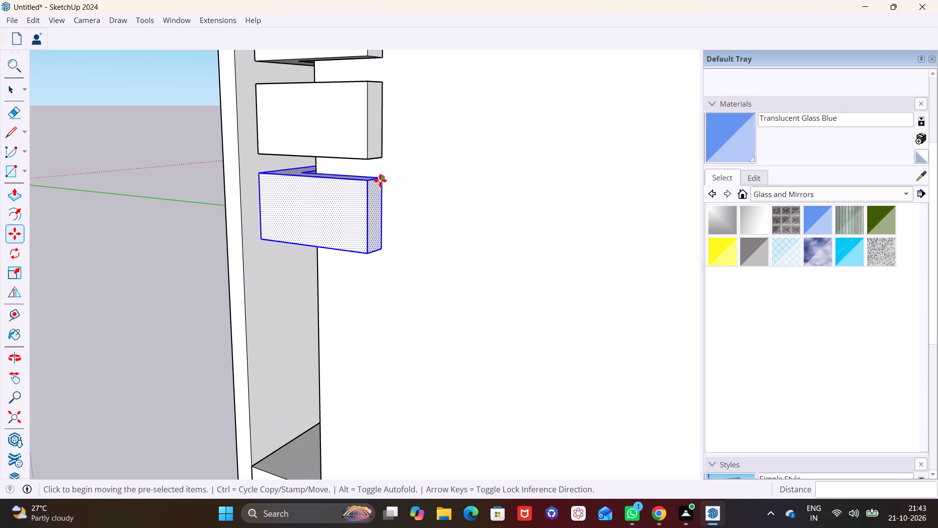
{"action": "left_click", "coordinate": [380, 180]}
{"action": "left_click", "coordinate": [377, 269]}
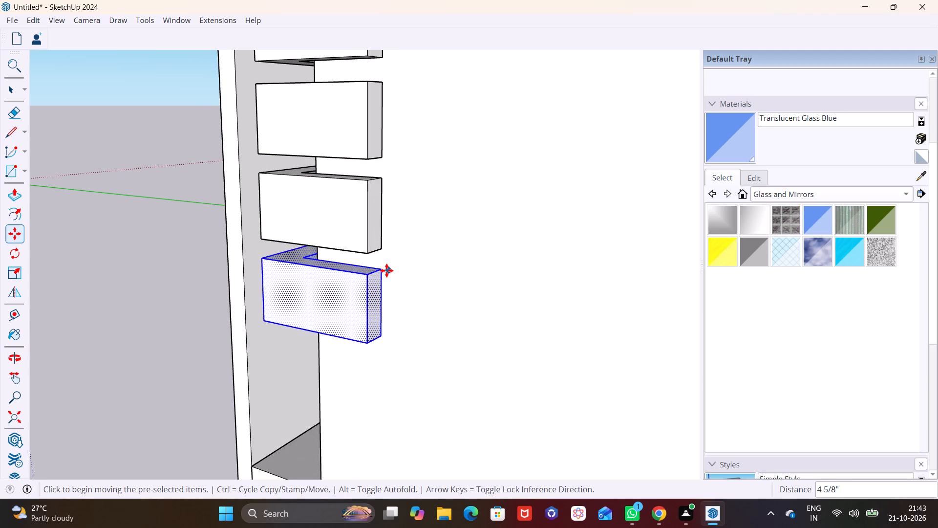
{"action": "left_click", "coordinate": [383, 270]}
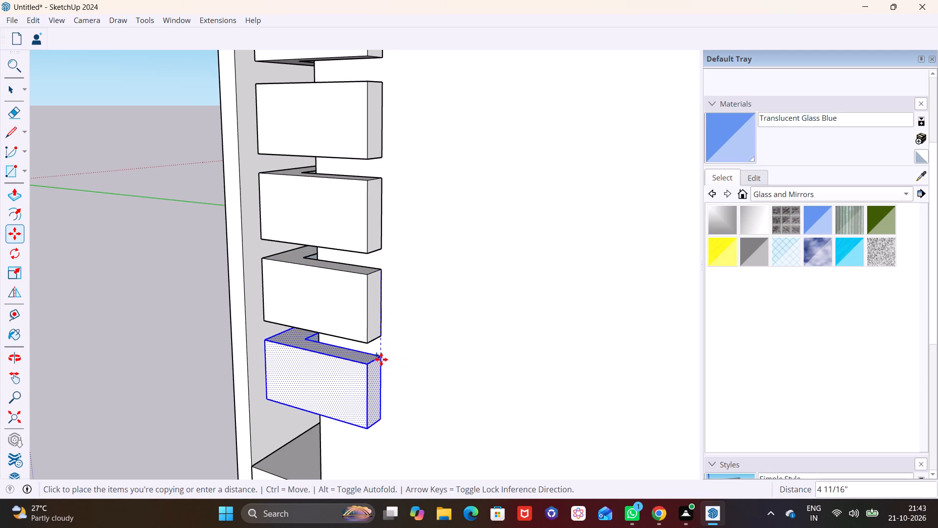
{"action": "left_click", "coordinate": [381, 362]}
{"action": "middle_click_drag", "start_coordinate": [392, 365], "coordinate": [408, 181]}
{"action": "left_click", "coordinate": [393, 172]}
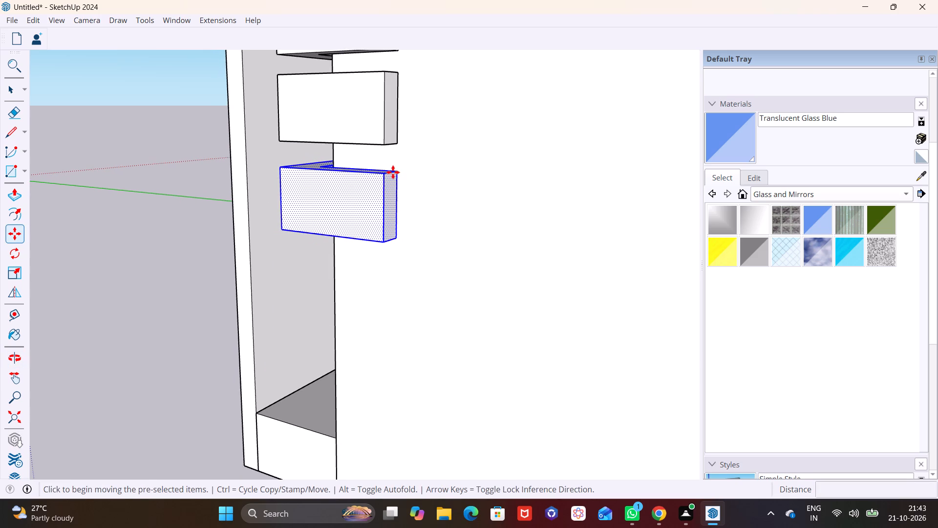
{"action": "left_click", "coordinate": [391, 262]}
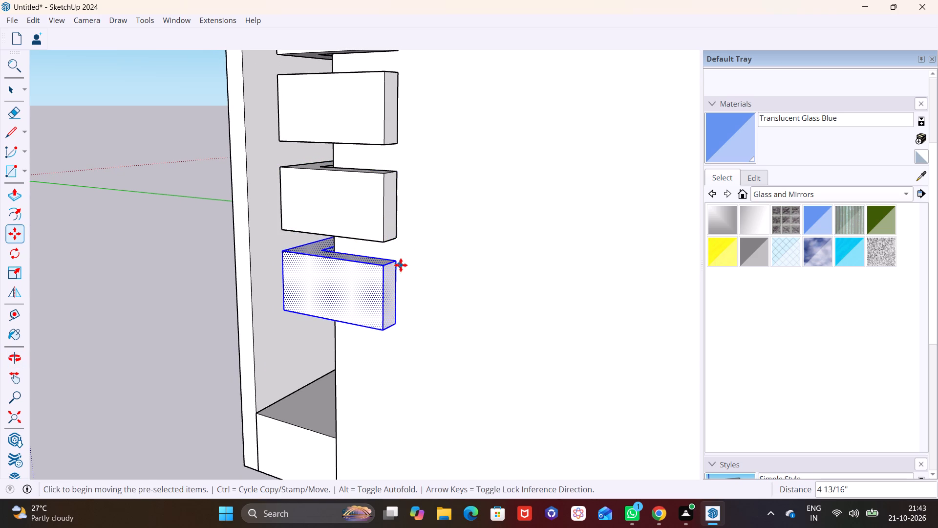
{"action": "left_click", "coordinate": [398, 264]}
{"action": "left_click", "coordinate": [392, 346]}
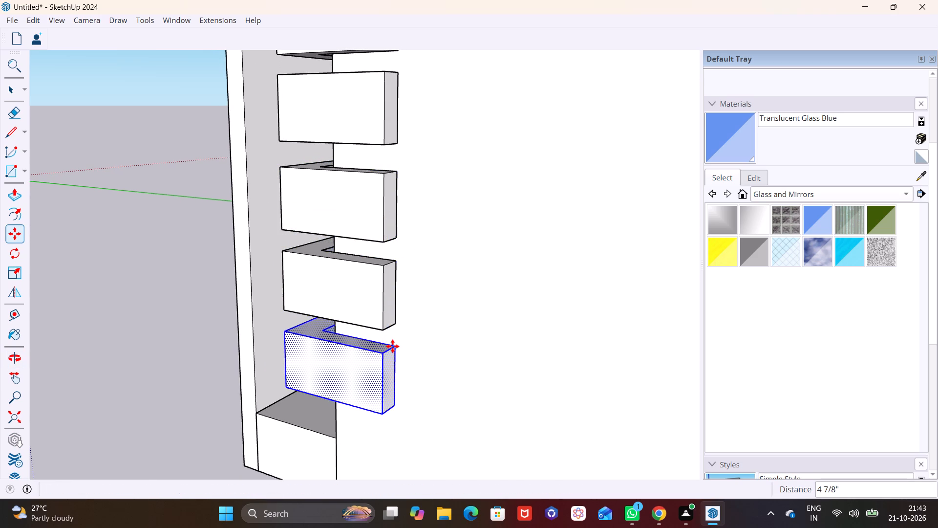
Copy the lowest slat down the corner four more times at near-even gaps, the last two offsets about 4 13/16" and 4 3/4".
{"action": "middle_click_drag", "start_coordinate": [407, 347], "coordinate": [413, 194], "text": "shift"}
{"action": "left_click", "coordinate": [398, 190]}
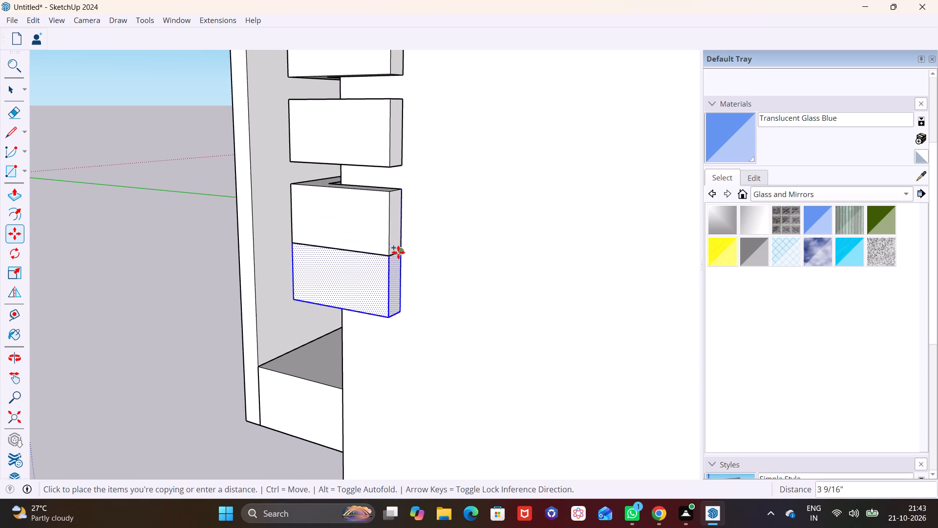
{"action": "left_click", "coordinate": [399, 274]}
{"action": "left_click", "coordinate": [399, 276]}
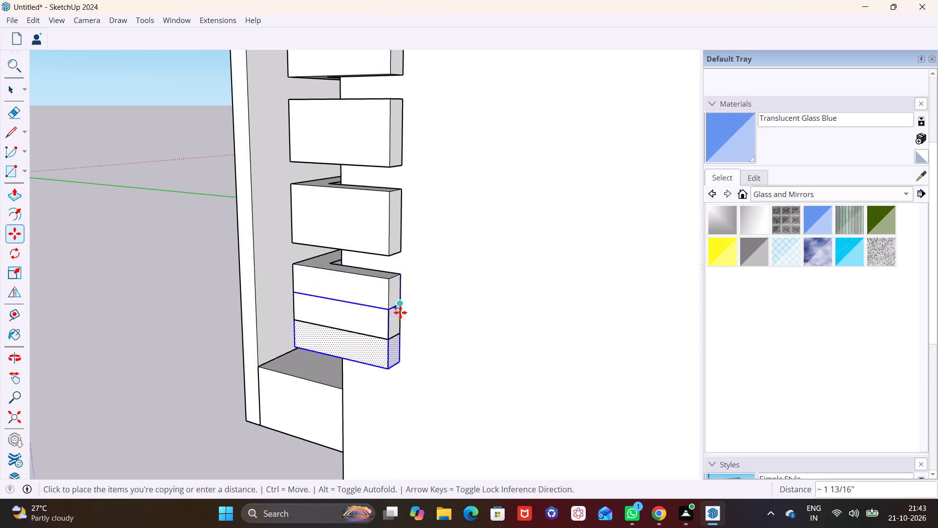
{"action": "left_click", "coordinate": [401, 358]}
{"action": "middle_click_drag", "start_coordinate": [405, 357], "coordinate": [434, 177], "text": "shift"}
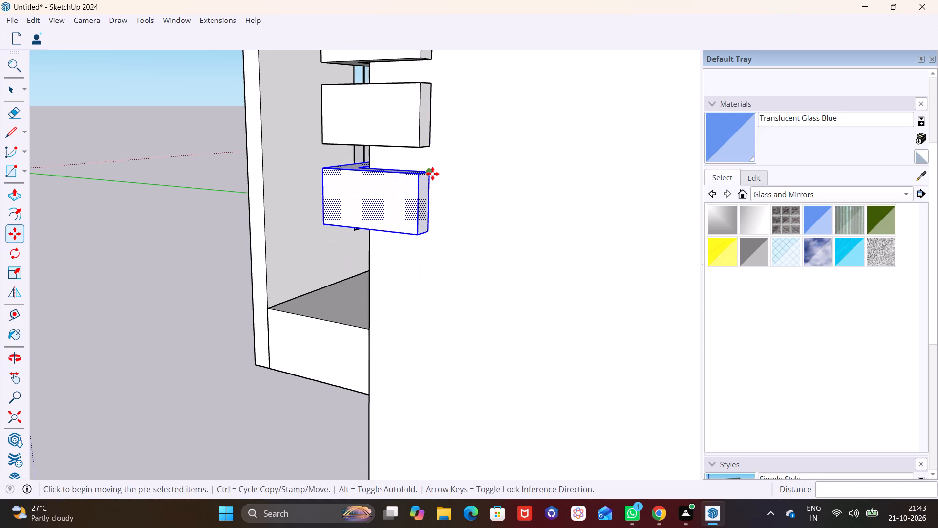
{"action": "left_click", "coordinate": [430, 172]}
{"action": "left_click", "coordinate": [421, 251]}
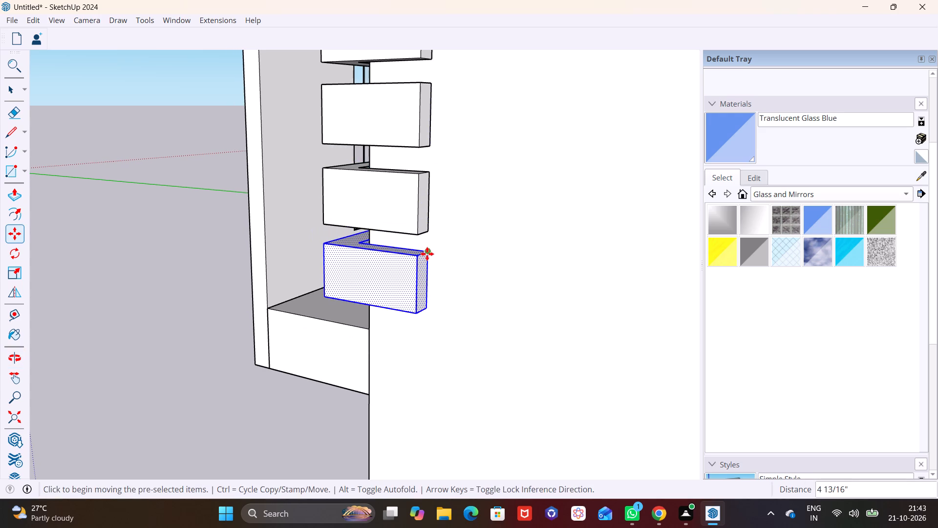
{"action": "left_click", "coordinate": [427, 254]}
{"action": "left_click", "coordinate": [428, 326]}
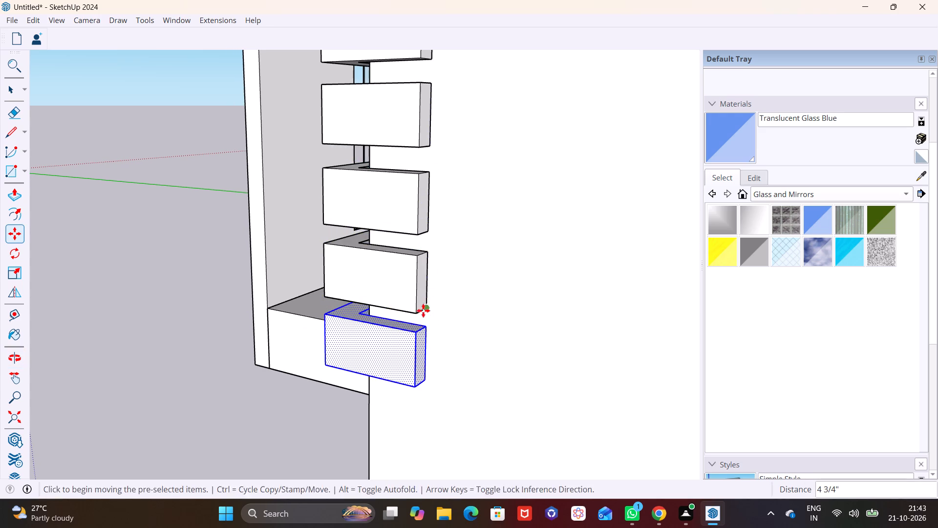
Continue the slats down the corner with three more copies, the first two offsets about 4 1/4" and 4 3/16".
{"action": "middle_click_drag", "start_coordinate": [423, 310], "coordinate": [462, 220]}
{"action": "middle_click_drag", "start_coordinate": [429, 318], "coordinate": [431, 304], "text": "shift"}
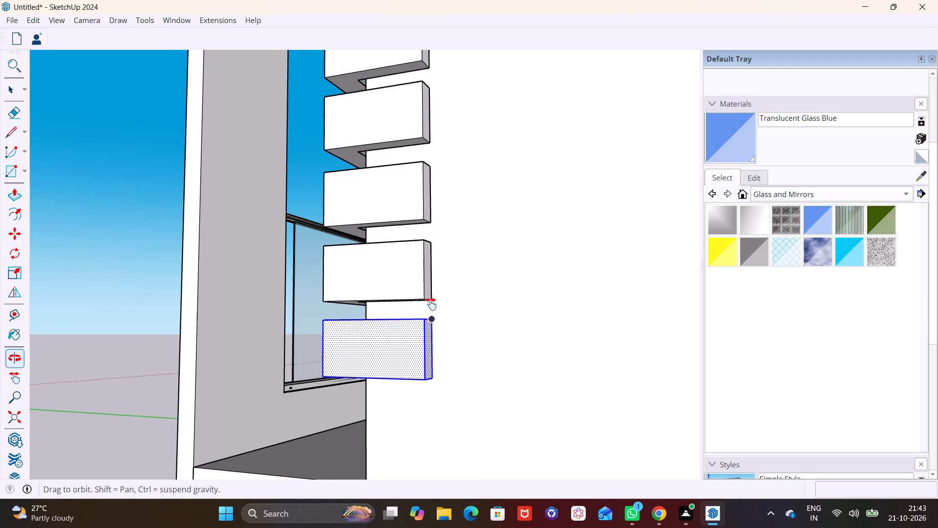
{"action": "middle_click_drag", "start_coordinate": [431, 304], "coordinate": [424, 138], "text": "shift"}
{"action": "left_click", "coordinate": [426, 137]}
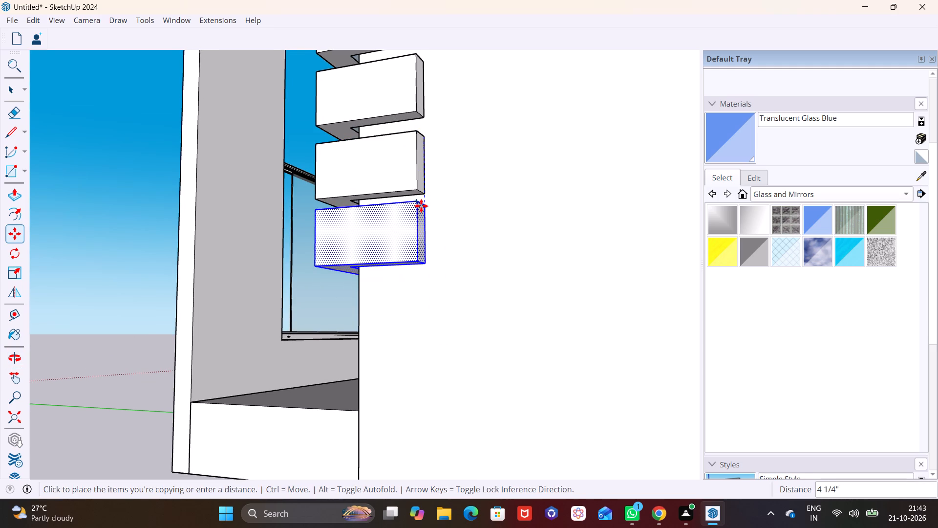
{"action": "left_click", "coordinate": [422, 208]}
{"action": "left_click", "coordinate": [428, 207]}
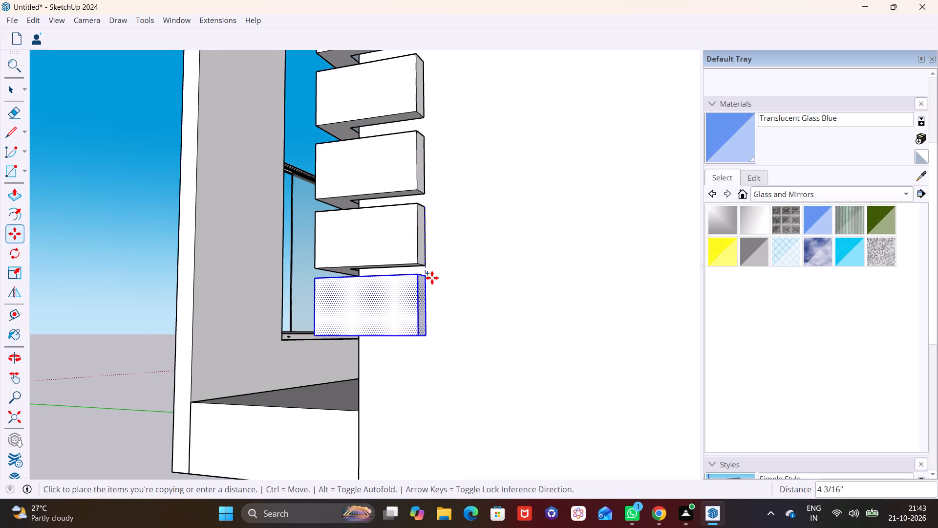
{"action": "left_click", "coordinate": [431, 277]}
{"action": "left_click", "coordinate": [428, 276]}
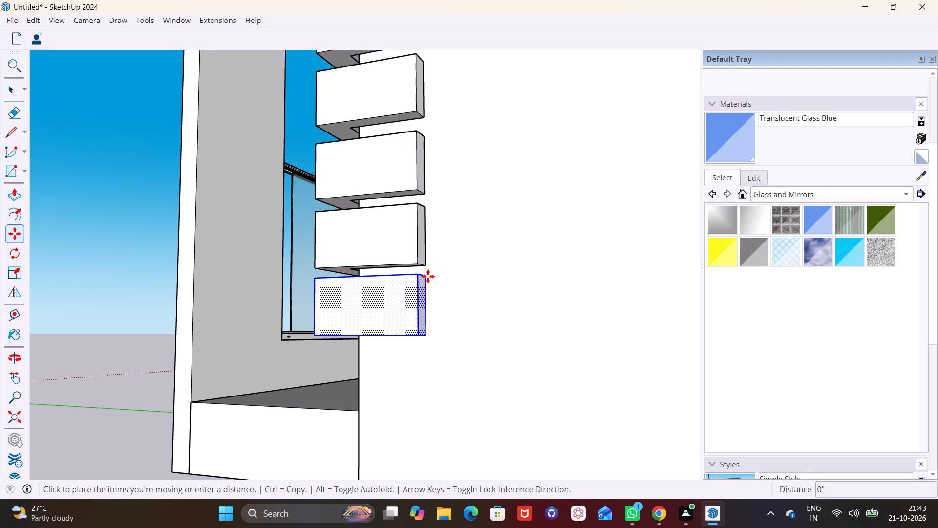
{"action": "left_click", "coordinate": [427, 351]}
Add the last four slat copies down to the top of the lower wood cladding, the first two offsets about 4 11/16" and 4 9/16".
{"action": "scroll", "coordinate": [425, 336], "scroll_direction": "down", "scroll_amount": 3}
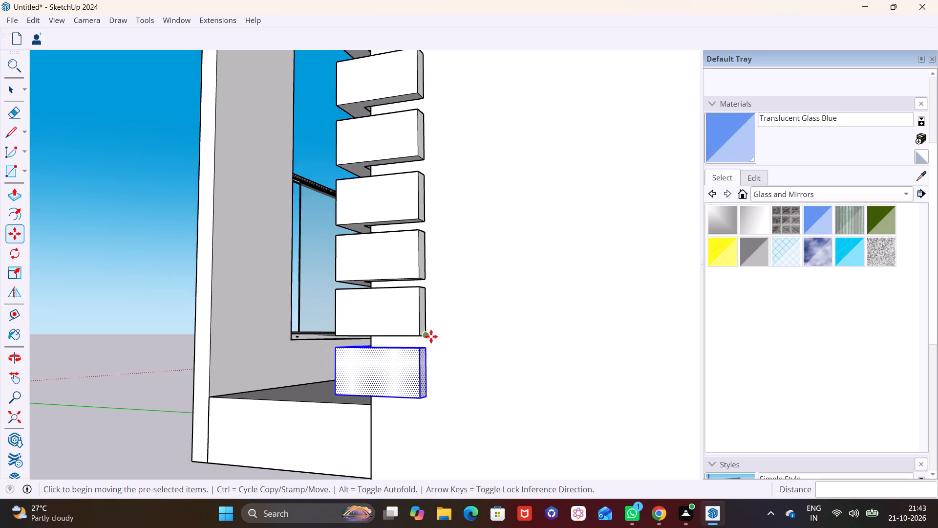
{"action": "middle_click_drag", "start_coordinate": [462, 351], "coordinate": [575, 366]}
{"action": "middle_click_drag", "start_coordinate": [490, 369], "coordinate": [479, 196]}
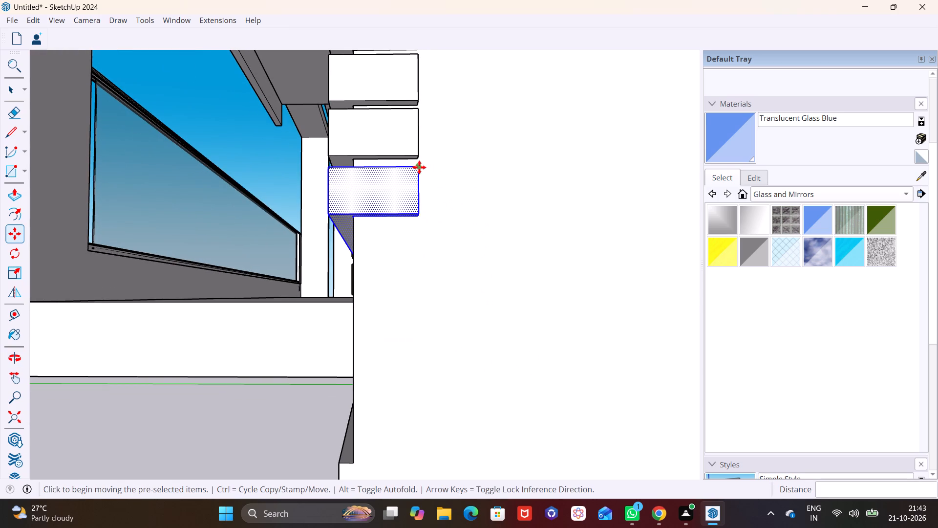
{"action": "left_click", "coordinate": [418, 167]}
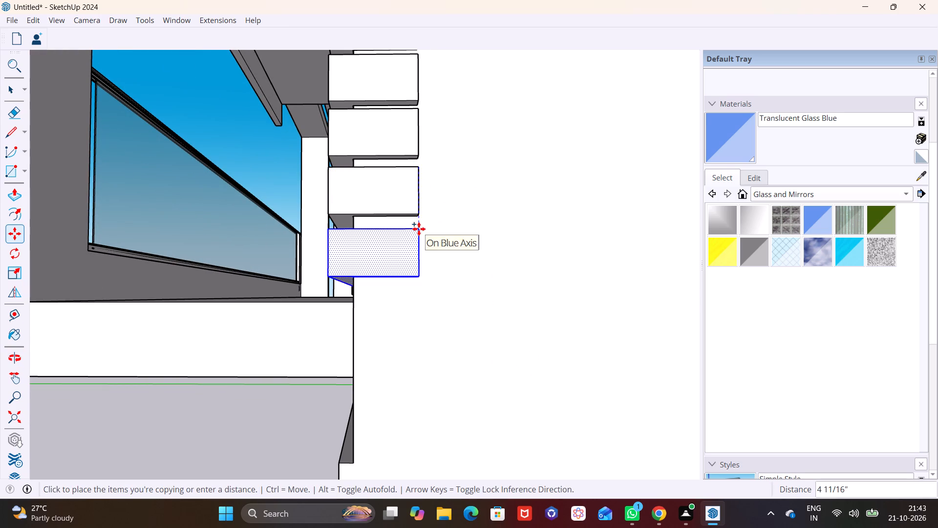
{"action": "left_click", "coordinate": [419, 229]}
{"action": "left_click", "coordinate": [422, 230]}
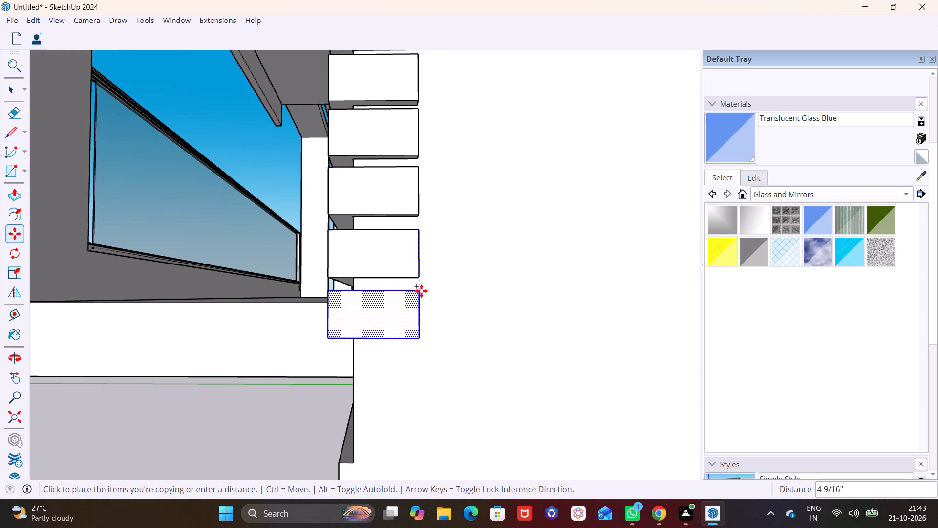
{"action": "left_click", "coordinate": [421, 293]}
{"action": "middle_click_drag", "start_coordinate": [411, 285], "coordinate": [541, 297]}
{"action": "middle_click_drag", "start_coordinate": [455, 296], "coordinate": [350, 284]}
{"action": "left_click", "coordinate": [279, 276]}
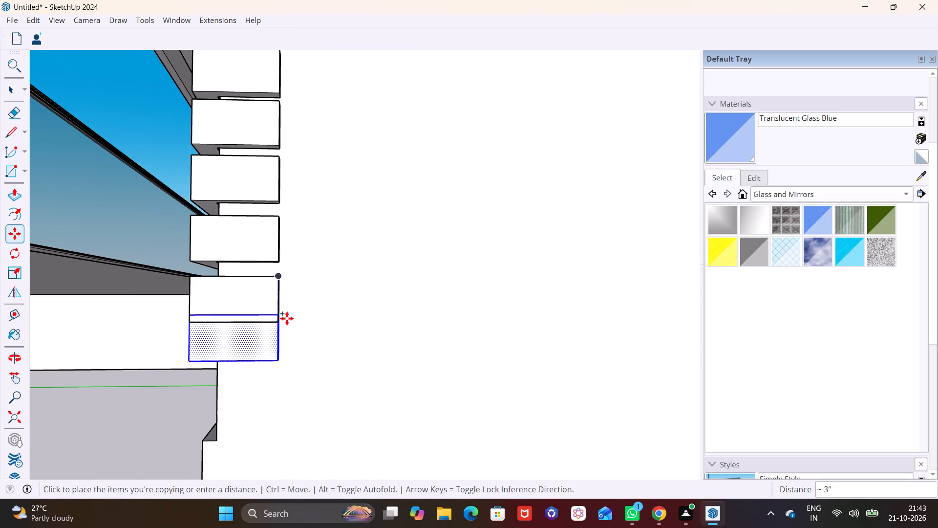
{"action": "left_click", "coordinate": [285, 338]}
{"action": "middle_click_drag", "start_coordinate": [287, 333], "coordinate": [332, 233], "text": "shift"}
{"action": "left_click", "coordinate": [325, 233]}
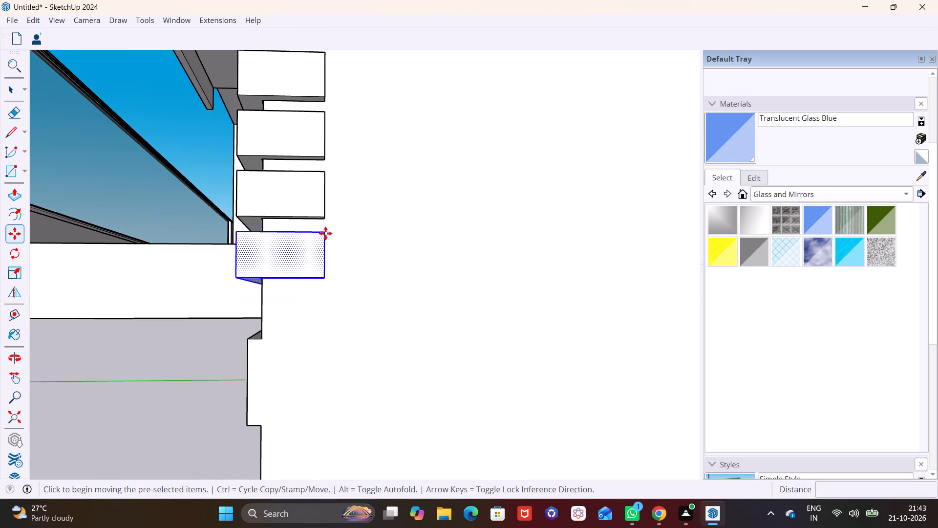
{"action": "left_click", "coordinate": [326, 292]}
{"action": "left_click", "coordinate": [357, 292]}
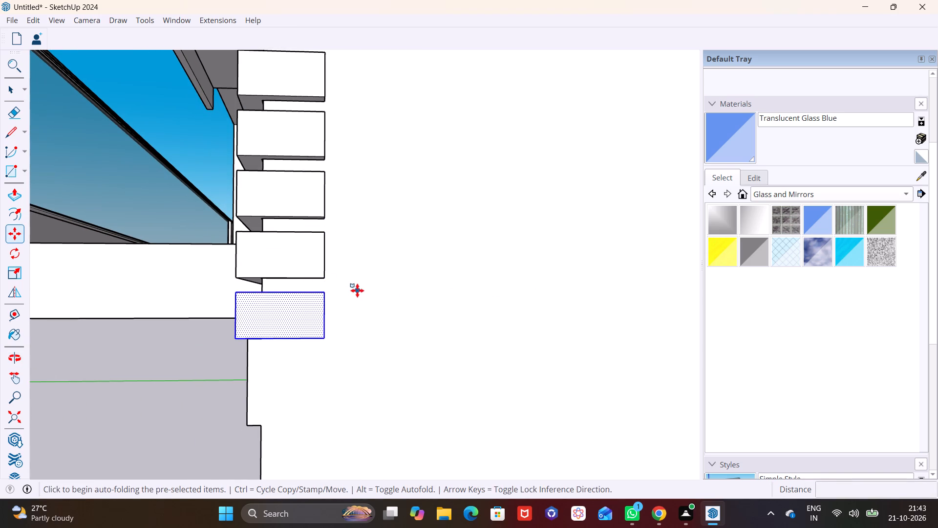
{"action": "key", "text": "space"}
{"action": "left_click", "coordinate": [357, 290]}
Examine the slatted tower from the front and the corner, checking slat spacing and completeness over its full height.
{"action": "middle_click_drag", "start_coordinate": [368, 316], "coordinate": [543, 355]}
{"action": "scroll", "coordinate": [343, 282], "scroll_direction": "down", "scroll_amount": 10}
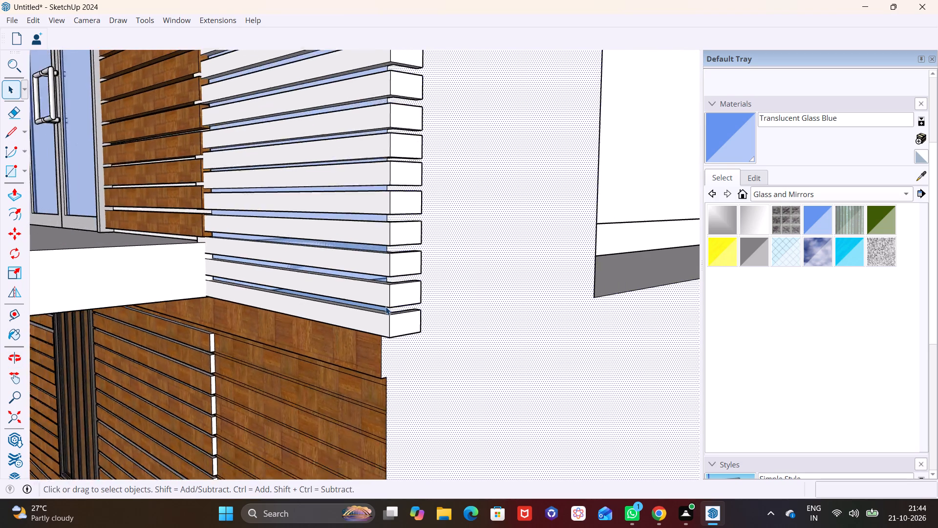
{"action": "scroll", "coordinate": [385, 307], "scroll_direction": "down", "scroll_amount": 6}
{"action": "key", "text": "space"}
{"action": "left_click", "coordinate": [458, 327]}
{"action": "middle_click_drag", "start_coordinate": [356, 258], "coordinate": [567, 211]}
{"action": "scroll", "coordinate": [444, 160], "scroll_direction": "down", "scroll_amount": 2}
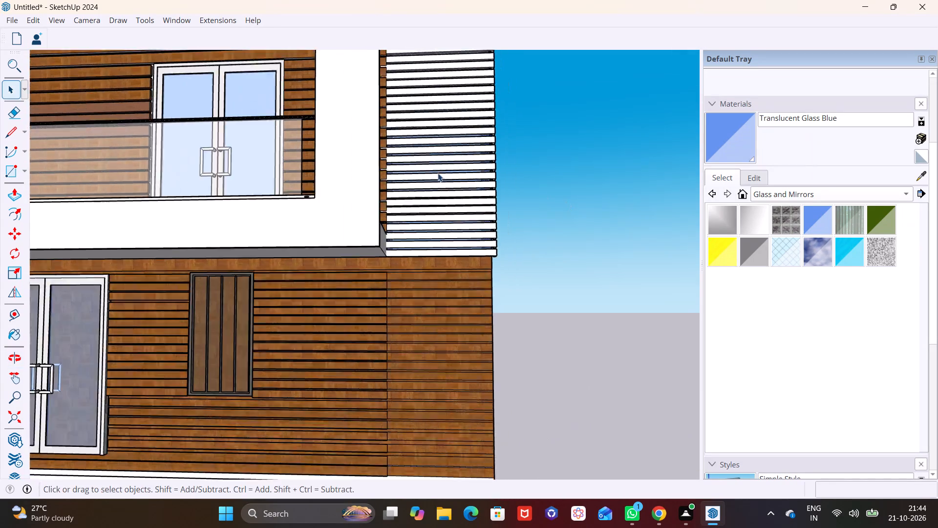
{"action": "scroll", "coordinate": [438, 173], "scroll_direction": "down", "scroll_amount": 5}
{"action": "middle_click_drag", "start_coordinate": [426, 174], "coordinate": [382, 323], "text": "shift"}
{"action": "middle_click_drag", "start_coordinate": [402, 168], "coordinate": [383, 252]}
{"action": "middle_click_drag", "start_coordinate": [387, 252], "coordinate": [387, 253]}
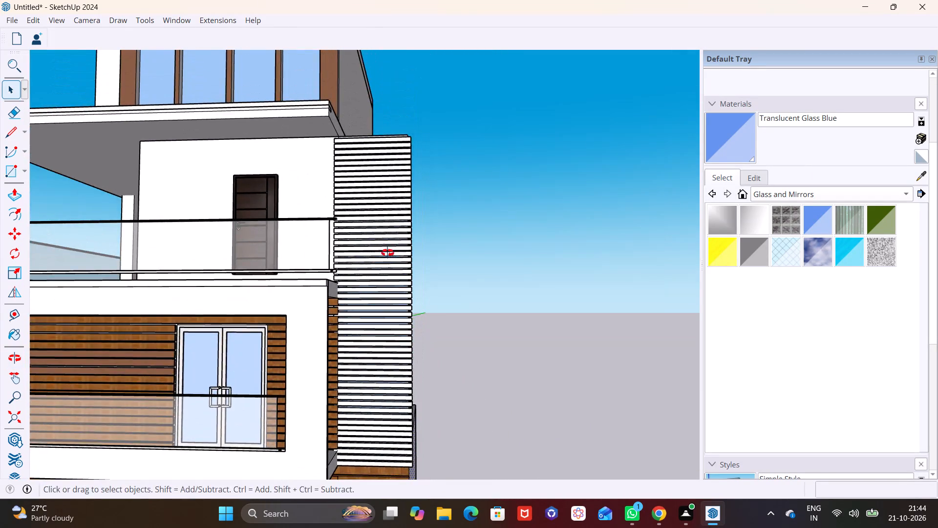
{"action": "middle_click_drag", "start_coordinate": [387, 253], "coordinate": [259, 312]}
{"action": "scroll", "coordinate": [339, 276], "scroll_direction": "up", "scroll_amount": 1}
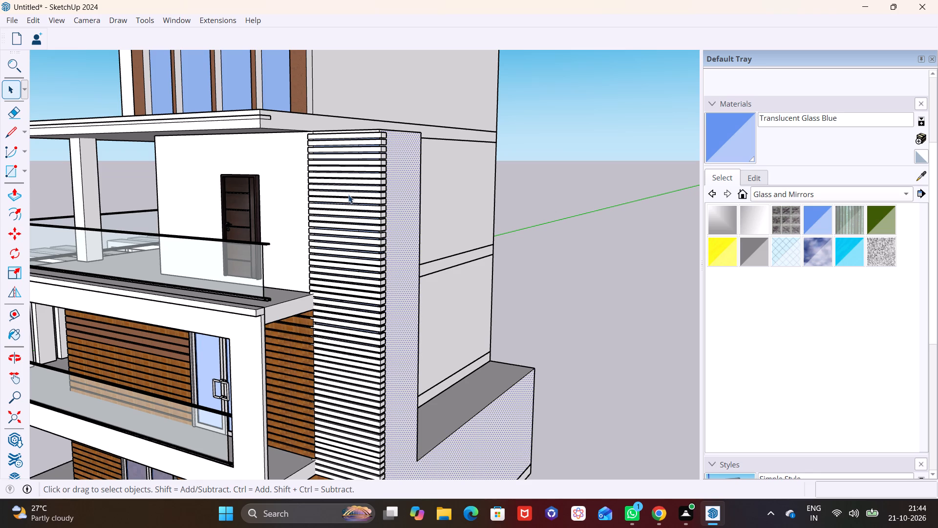
{"action": "middle_click_drag", "start_coordinate": [404, 283], "coordinate": [464, 238]}
{"action": "scroll", "coordinate": [423, 269], "scroll_direction": "up", "scroll_amount": 1}
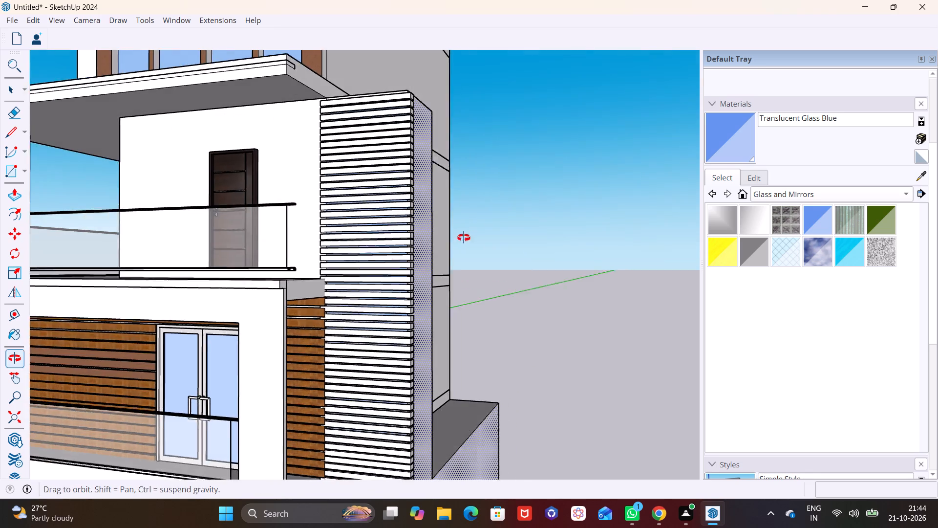
{"action": "middle_click_drag", "start_coordinate": [464, 238], "coordinate": [466, 237]}
{"action": "scroll", "coordinate": [374, 259], "scroll_direction": "up", "scroll_amount": 8}
{"action": "middle_click_drag", "start_coordinate": [376, 263], "coordinate": [340, 171], "text": "shift"}
{"action": "middle_click_drag", "start_coordinate": [355, 191], "coordinate": [361, 230]}
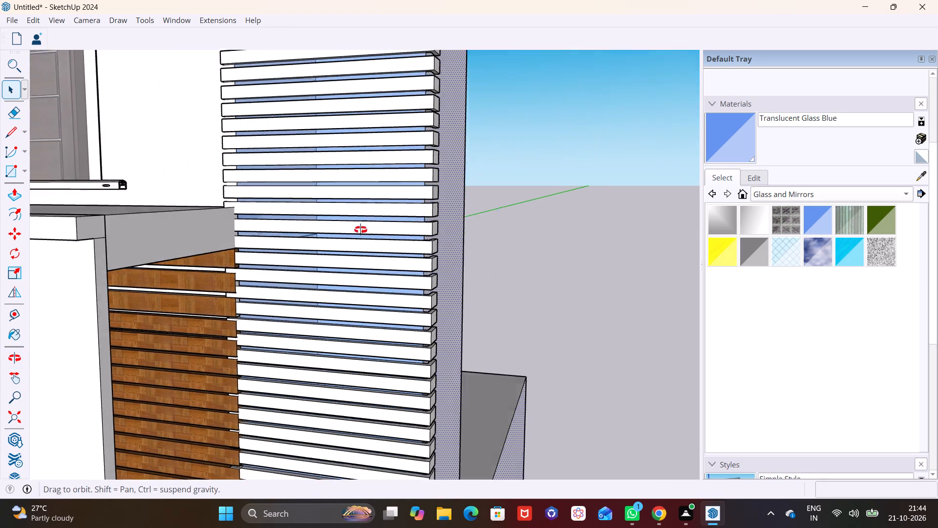
{"action": "middle_click_drag", "start_coordinate": [361, 230], "coordinate": [363, 233]}
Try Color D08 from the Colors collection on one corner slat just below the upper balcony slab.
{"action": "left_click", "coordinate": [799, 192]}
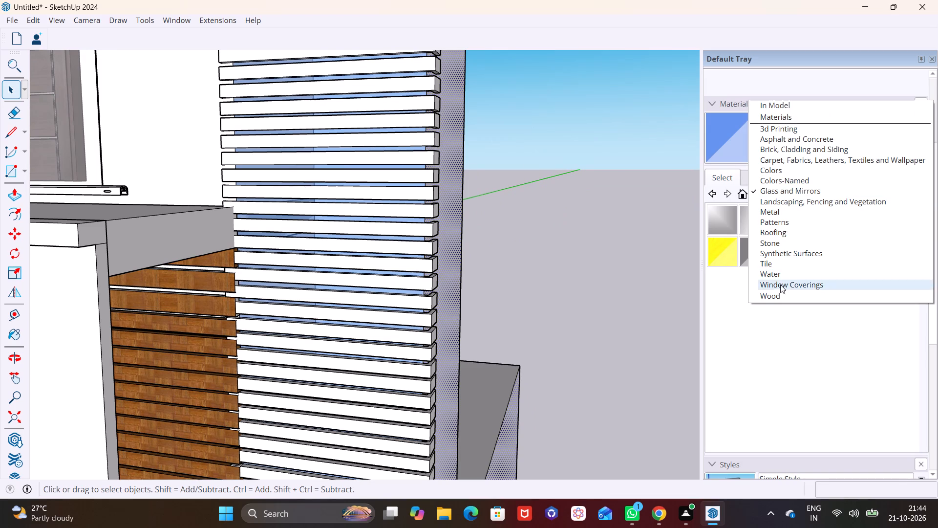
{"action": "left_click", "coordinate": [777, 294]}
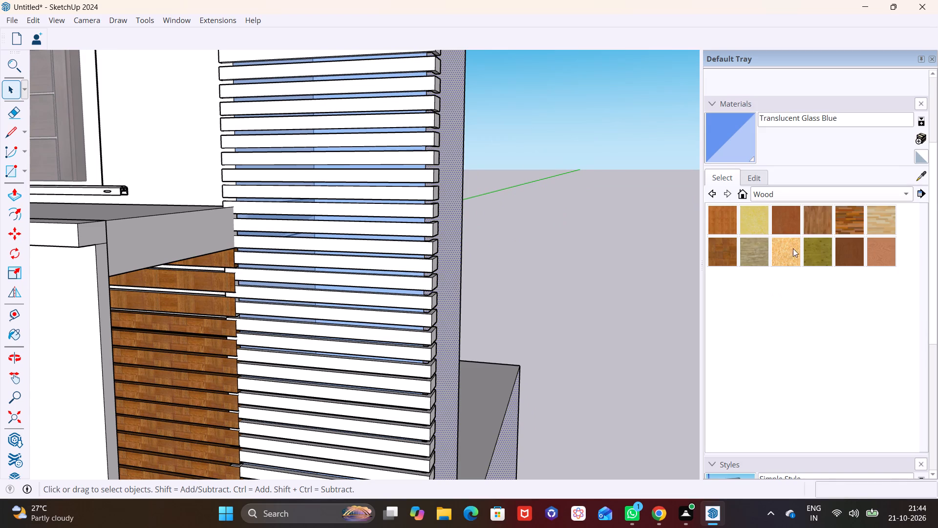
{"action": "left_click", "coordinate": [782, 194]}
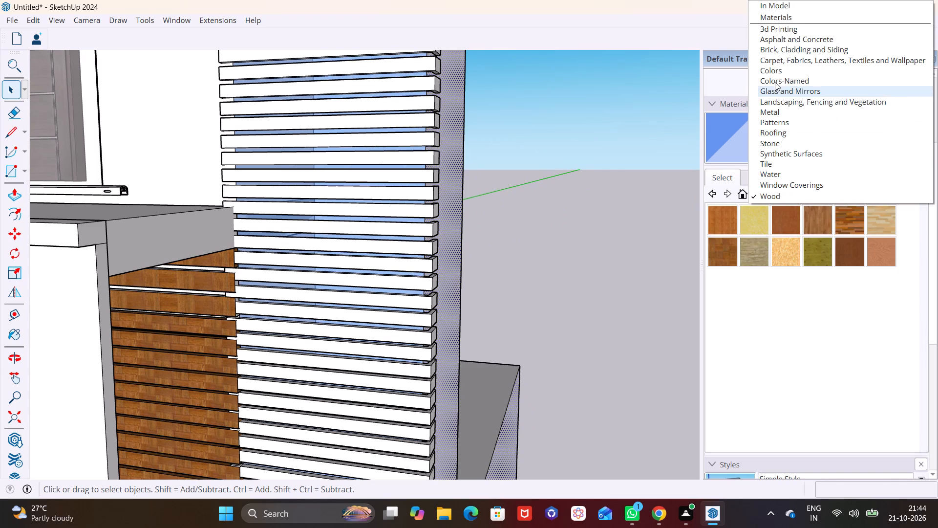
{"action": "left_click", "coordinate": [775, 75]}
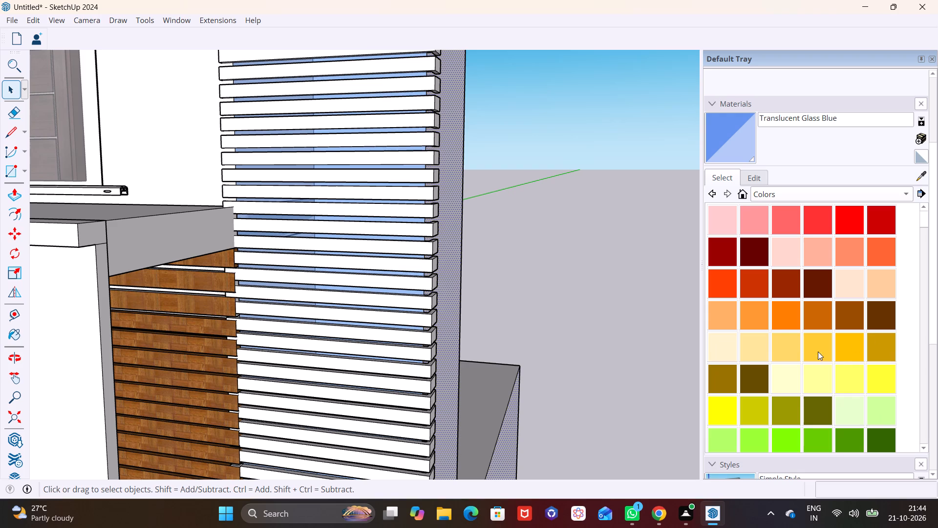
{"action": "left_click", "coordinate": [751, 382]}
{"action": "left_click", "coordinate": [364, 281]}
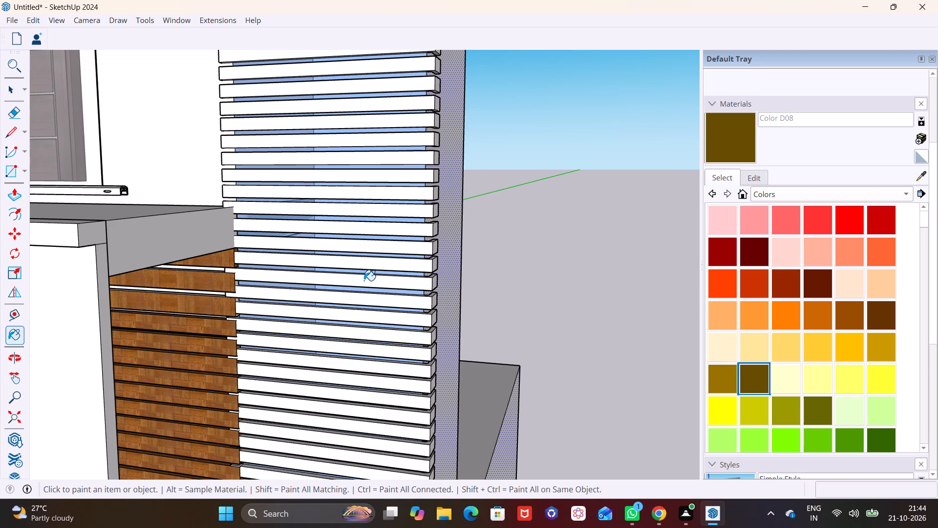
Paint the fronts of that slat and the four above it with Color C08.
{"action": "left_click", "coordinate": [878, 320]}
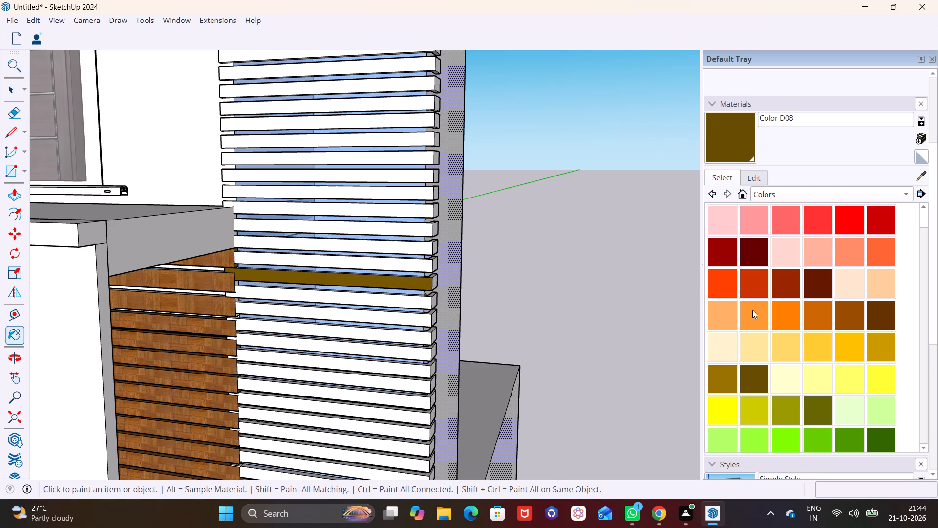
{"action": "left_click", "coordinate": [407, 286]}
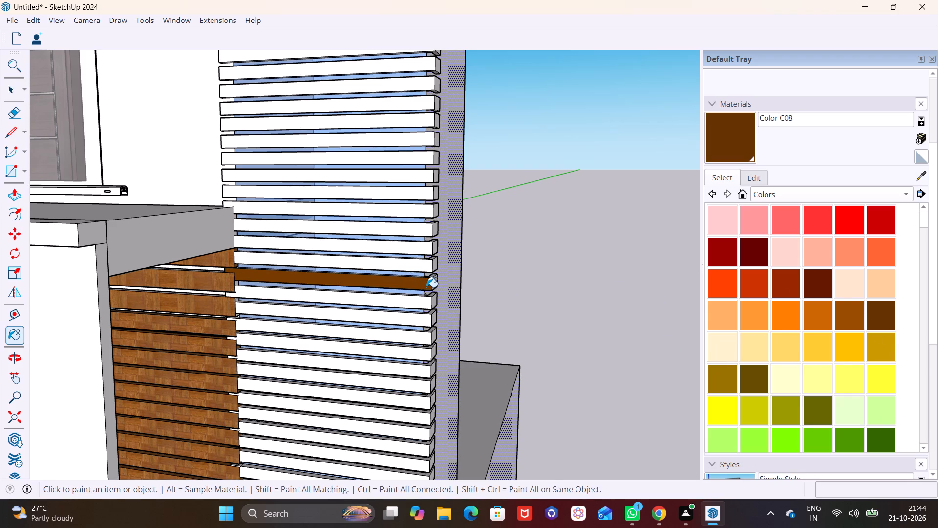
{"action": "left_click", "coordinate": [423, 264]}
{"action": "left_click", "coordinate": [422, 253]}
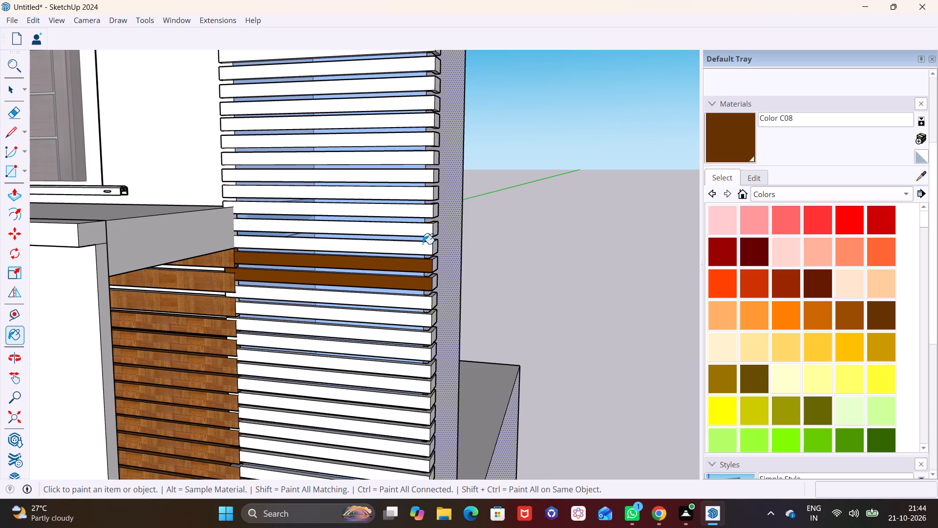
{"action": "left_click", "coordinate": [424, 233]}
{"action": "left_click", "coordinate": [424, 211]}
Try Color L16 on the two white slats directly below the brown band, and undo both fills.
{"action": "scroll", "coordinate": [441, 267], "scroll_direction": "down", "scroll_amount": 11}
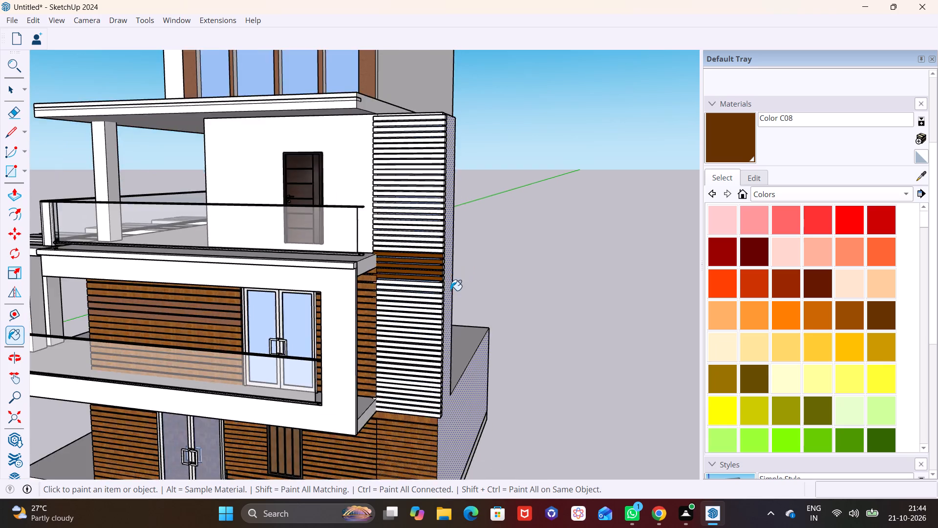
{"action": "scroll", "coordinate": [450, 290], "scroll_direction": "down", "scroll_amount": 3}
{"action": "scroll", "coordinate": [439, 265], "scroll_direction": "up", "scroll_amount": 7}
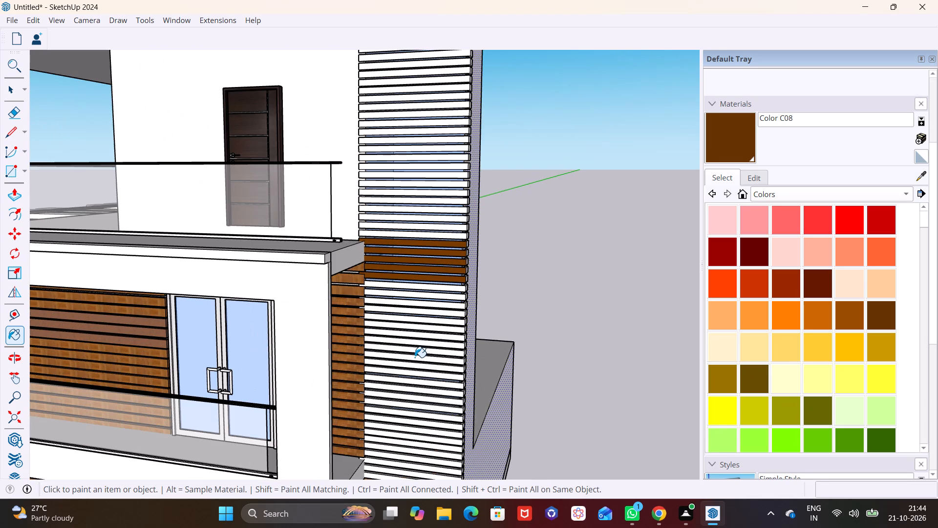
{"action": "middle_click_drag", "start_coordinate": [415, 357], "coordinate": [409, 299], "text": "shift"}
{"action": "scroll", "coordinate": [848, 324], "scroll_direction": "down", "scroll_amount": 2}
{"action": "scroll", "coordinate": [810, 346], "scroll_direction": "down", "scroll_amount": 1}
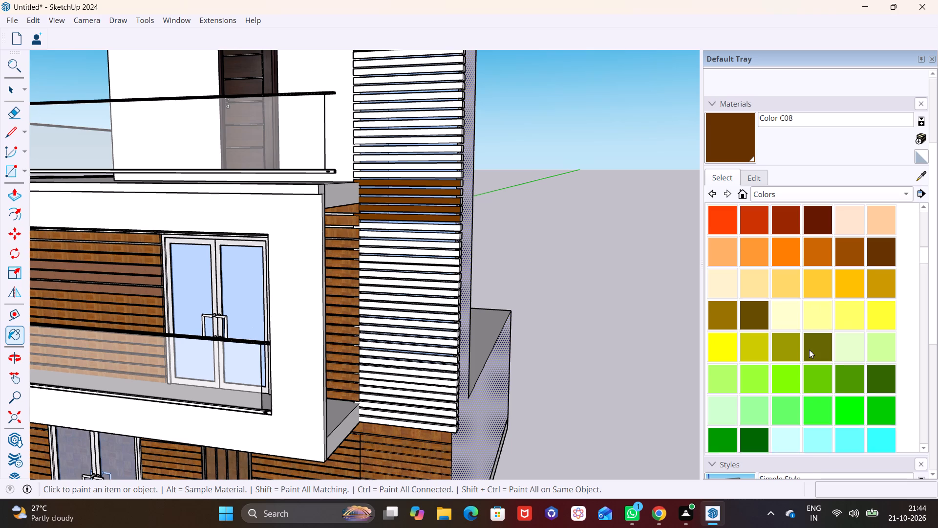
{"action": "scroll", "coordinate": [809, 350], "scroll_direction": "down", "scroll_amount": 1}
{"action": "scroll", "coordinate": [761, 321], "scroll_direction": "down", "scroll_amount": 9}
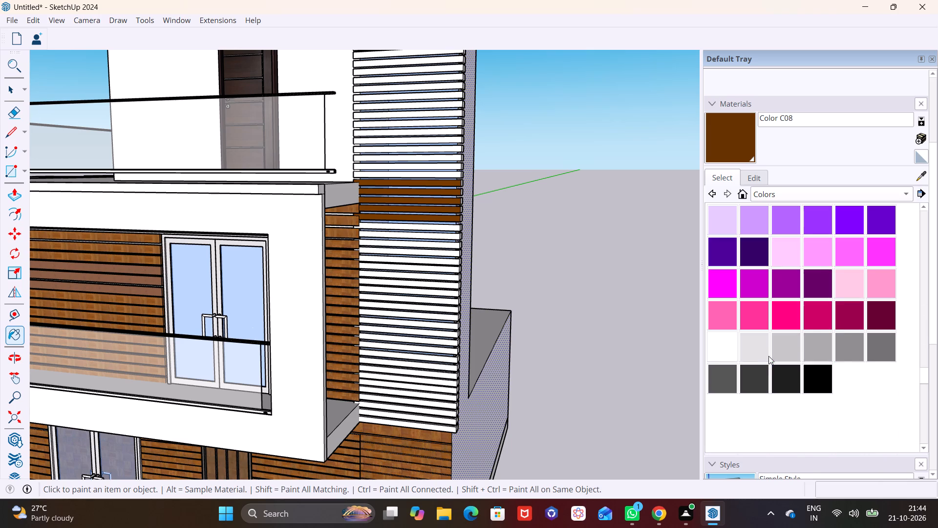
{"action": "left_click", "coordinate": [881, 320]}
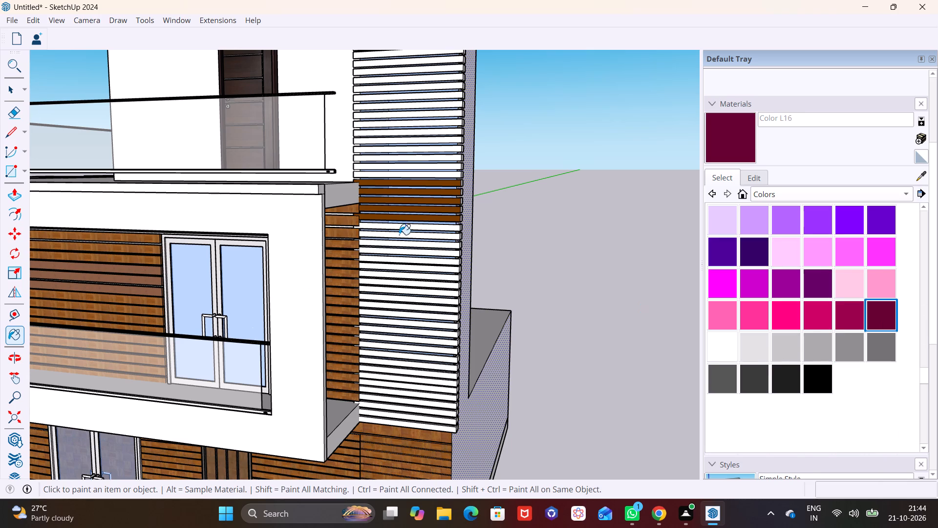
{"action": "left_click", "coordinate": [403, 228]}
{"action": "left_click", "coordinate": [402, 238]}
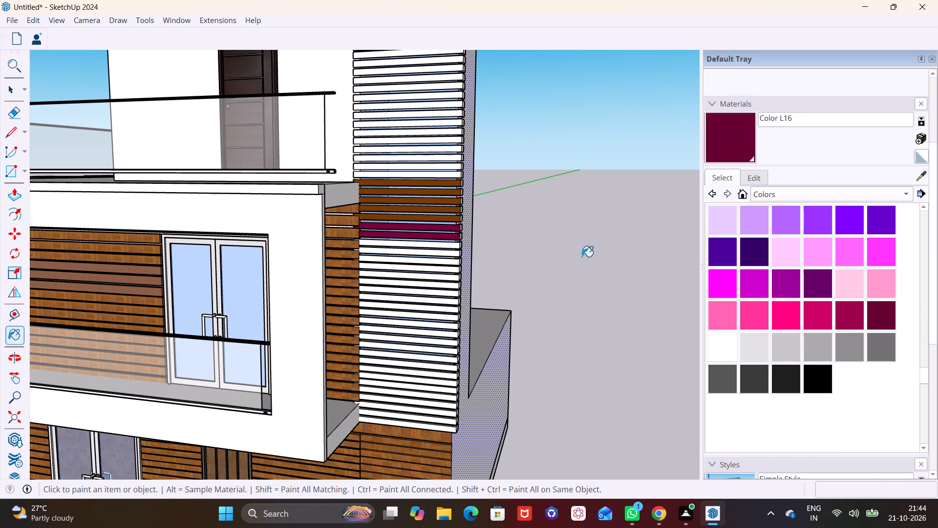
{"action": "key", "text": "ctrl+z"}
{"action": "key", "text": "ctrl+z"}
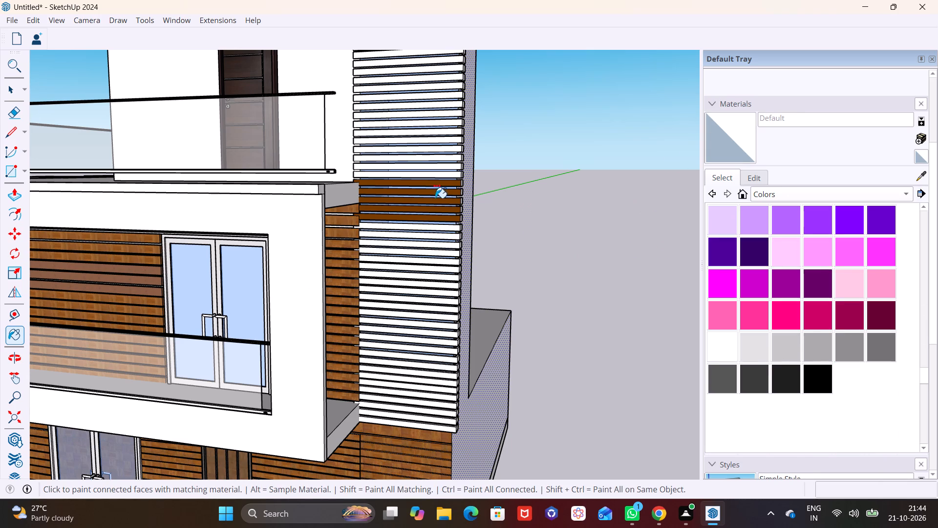
Repaint the fronts of the five brown slats beside the upper balcony slab with Color C07.
{"action": "scroll", "coordinate": [742, 278], "scroll_direction": "up", "scroll_amount": 9}
{"action": "scroll", "coordinate": [809, 275], "scroll_direction": "up", "scroll_amount": 1}
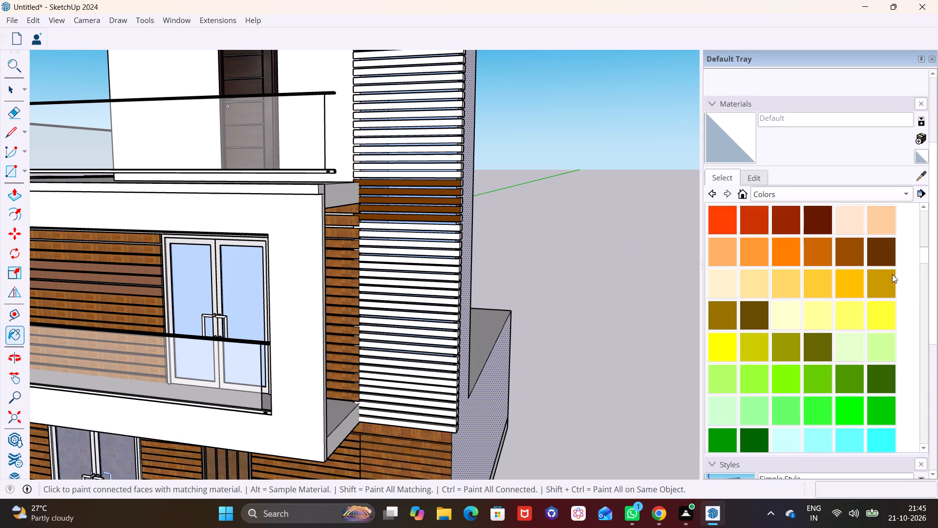
{"action": "left_click", "coordinate": [839, 245]}
{"action": "left_click", "coordinate": [388, 218]}
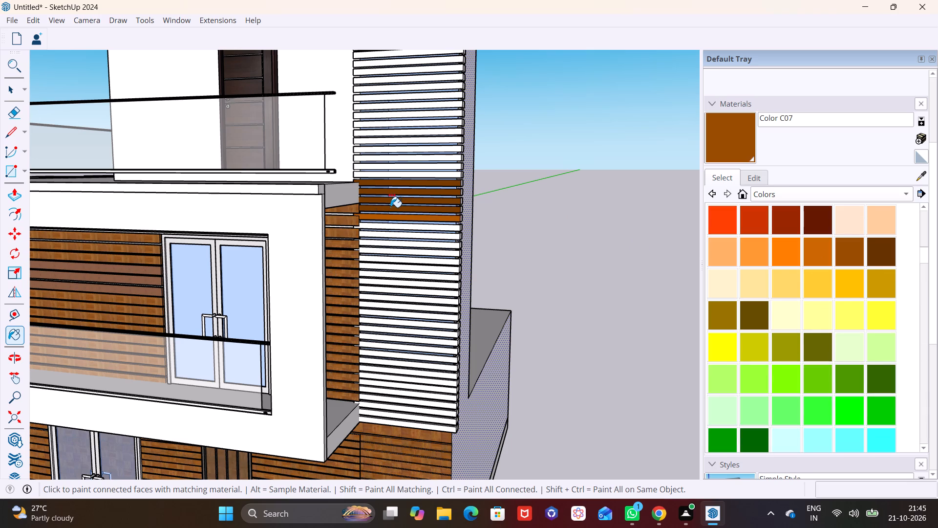
{"action": "left_click", "coordinate": [390, 207]}
{"action": "left_click", "coordinate": [392, 197]}
{"action": "left_click", "coordinate": [394, 188]}
{"action": "left_click", "coordinate": [398, 179]}
{"action": "scroll", "coordinate": [393, 189], "scroll_direction": "up", "scroll_amount": 5}
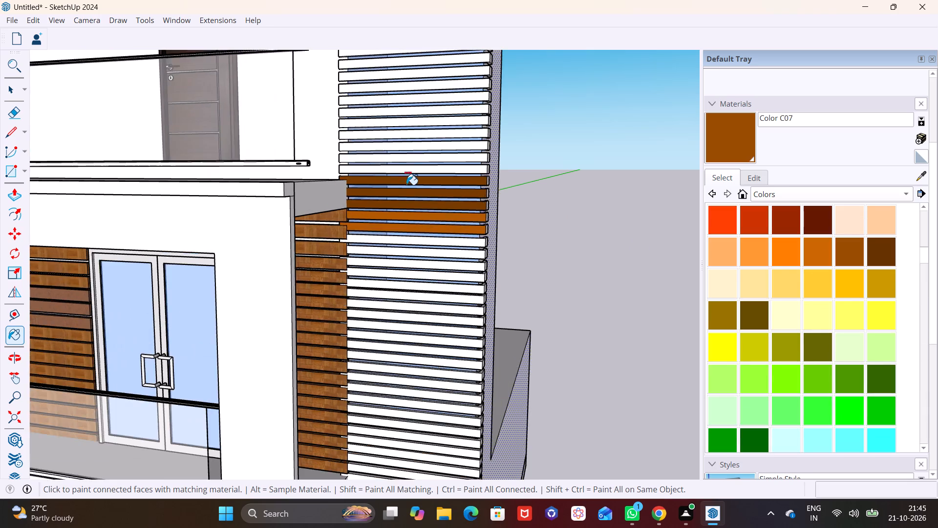
{"action": "scroll", "coordinate": [406, 185], "scroll_direction": "up", "scroll_amount": 3}
{"action": "left_click", "coordinate": [410, 178]}
{"action": "left_click", "coordinate": [412, 196]}
{"action": "left_click", "coordinate": [413, 216]}
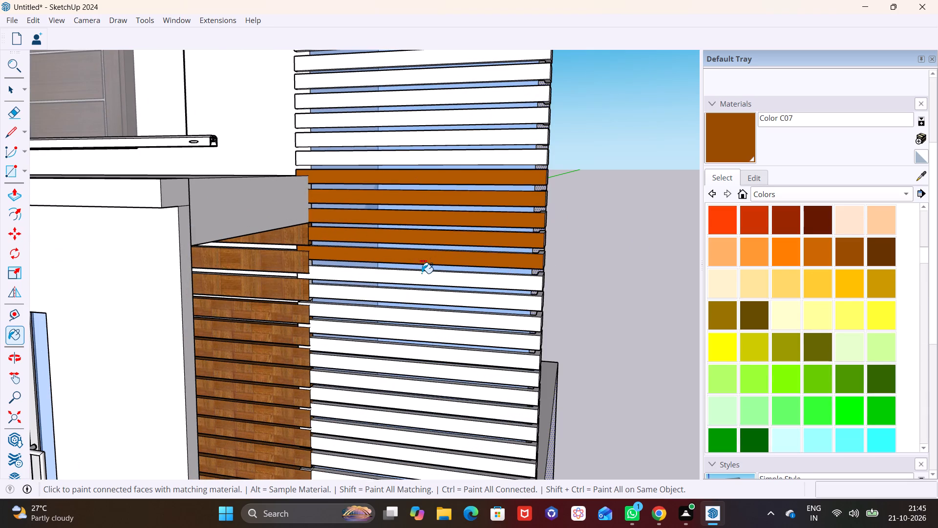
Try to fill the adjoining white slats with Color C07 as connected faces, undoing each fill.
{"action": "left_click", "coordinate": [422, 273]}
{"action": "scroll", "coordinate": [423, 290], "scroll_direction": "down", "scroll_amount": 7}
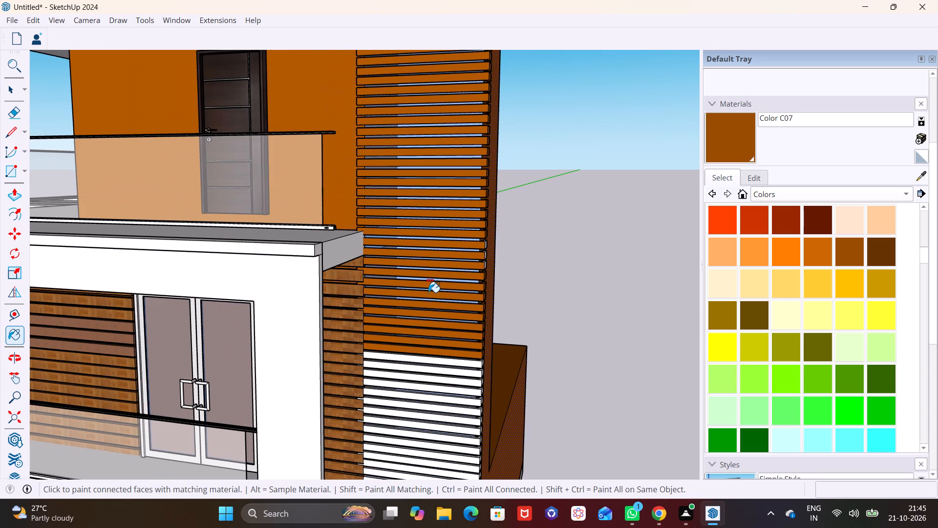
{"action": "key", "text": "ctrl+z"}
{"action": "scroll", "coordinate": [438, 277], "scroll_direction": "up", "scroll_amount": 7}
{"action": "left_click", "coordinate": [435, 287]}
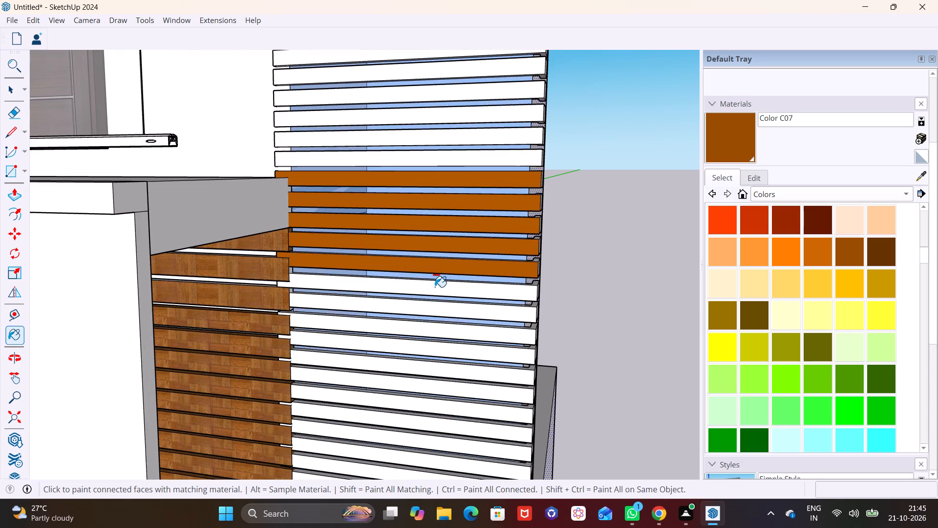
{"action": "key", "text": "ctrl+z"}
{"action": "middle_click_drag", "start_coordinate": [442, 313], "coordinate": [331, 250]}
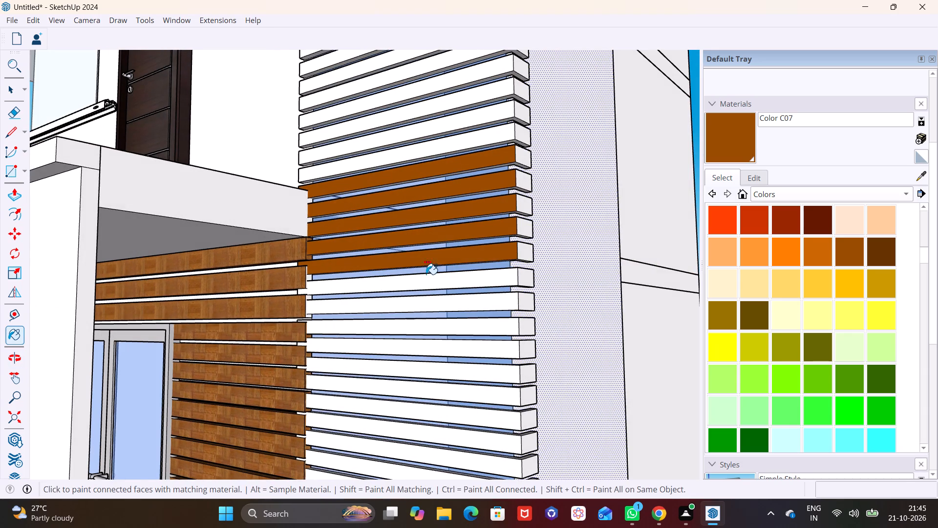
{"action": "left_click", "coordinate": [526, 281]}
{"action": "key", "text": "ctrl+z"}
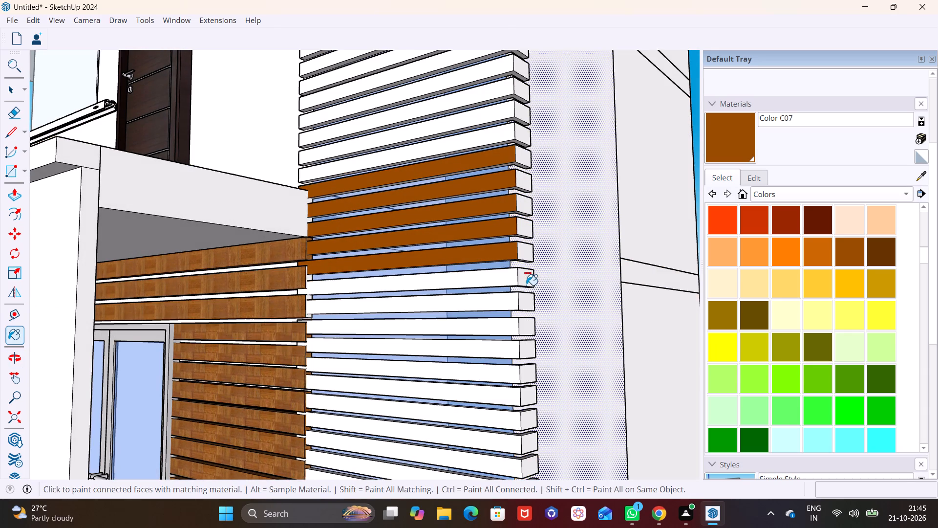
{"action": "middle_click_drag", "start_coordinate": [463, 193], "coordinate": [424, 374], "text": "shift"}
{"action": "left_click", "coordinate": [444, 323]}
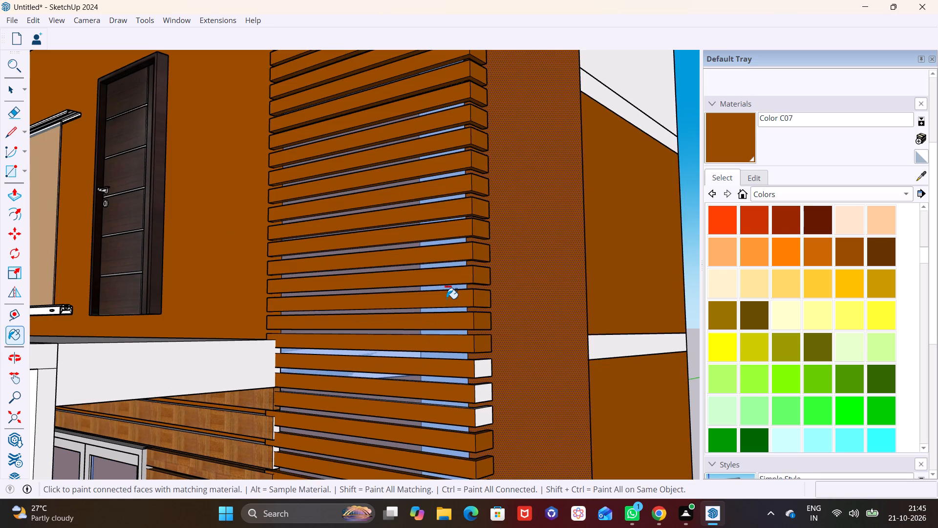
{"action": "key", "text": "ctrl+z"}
Paint the front and end faces of the three slats directly above the brown band with Color C07, one face at a time.
{"action": "key", "text": "space"}
{"action": "double_click", "coordinate": [432, 323]}
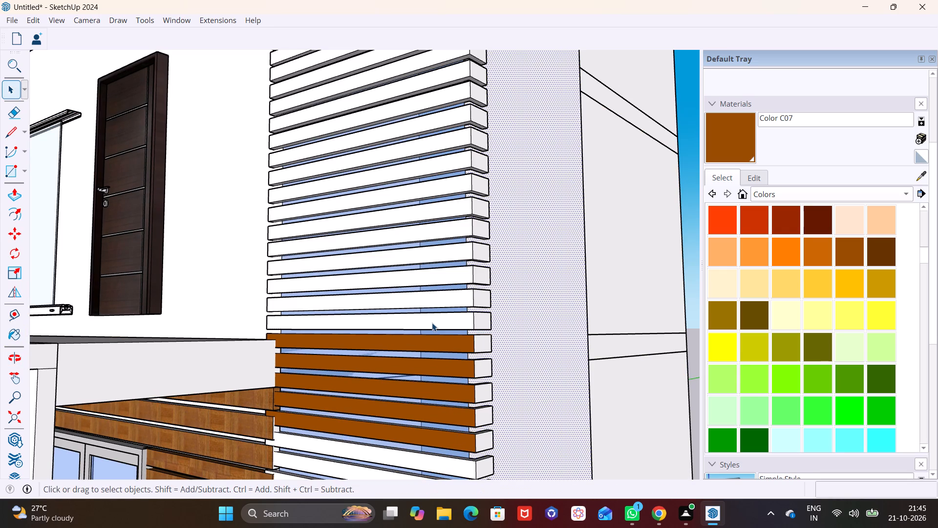
{"action": "left_click", "coordinate": [736, 145]}
{"action": "left_click", "coordinate": [461, 318]}
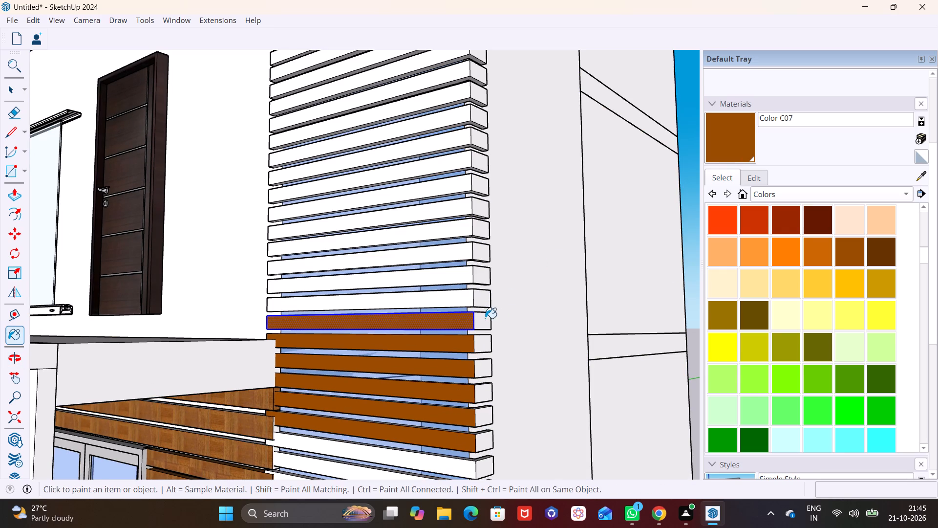
{"action": "left_click", "coordinate": [485, 318]}
{"action": "left_click", "coordinate": [455, 294]}
{"action": "left_click", "coordinate": [479, 297]}
{"action": "left_click", "coordinate": [484, 272]}
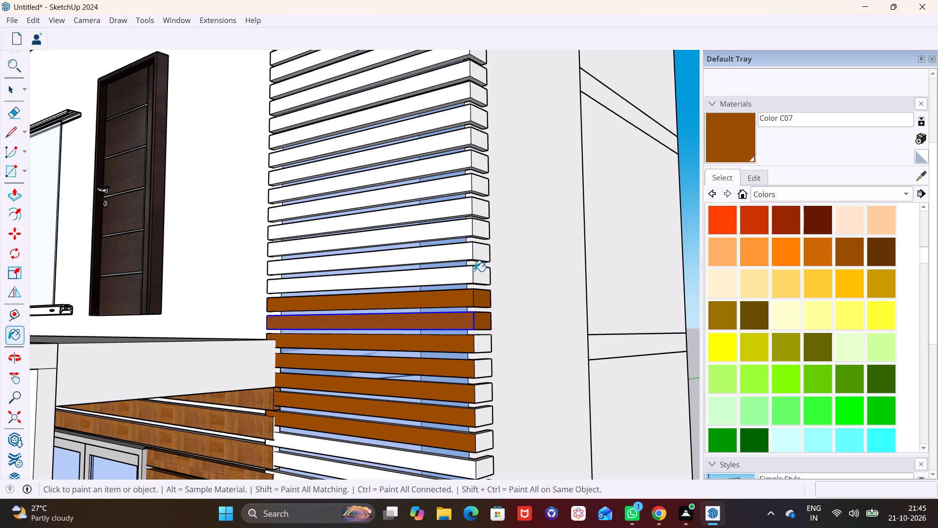
{"action": "left_click", "coordinate": [464, 271]}
Paint the front and end faces of three more slats up the tower with Color C07.
{"action": "left_click", "coordinate": [458, 251]}
{"action": "left_click", "coordinate": [474, 253]}
{"action": "left_click", "coordinate": [473, 231]}
{"action": "left_click", "coordinate": [452, 231]}
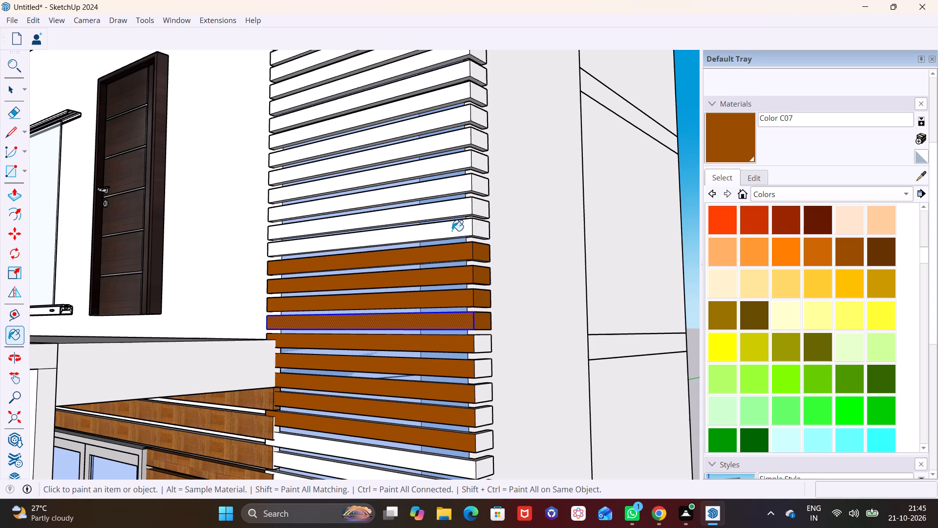
{"action": "left_click", "coordinate": [458, 210]}
{"action": "left_click", "coordinate": [482, 208]}
{"action": "left_click", "coordinate": [483, 239]}
{"action": "left_click", "coordinate": [483, 231]}
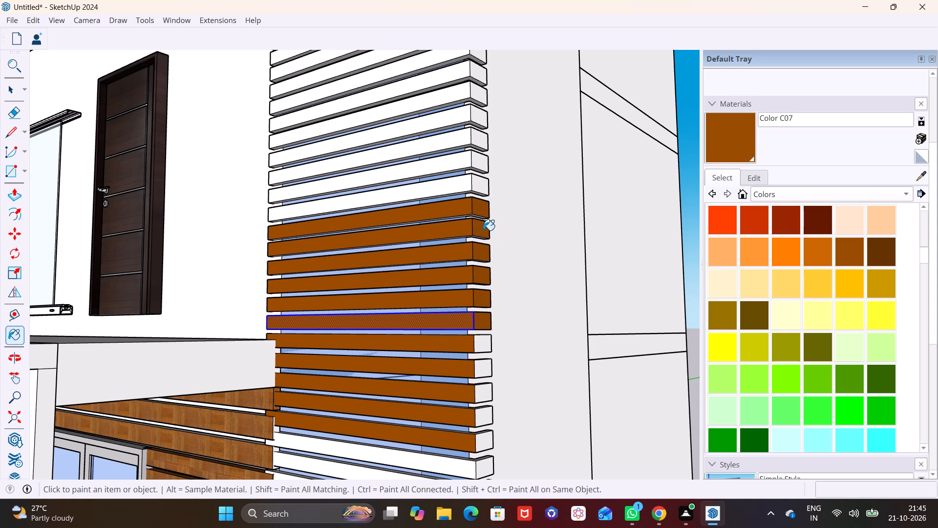
Paint the front and end faces of the next five slats up the corner with Color C07.
{"action": "scroll", "coordinate": [439, 164], "scroll_direction": "up", "scroll_amount": 3}
{"action": "left_click", "coordinate": [443, 198]}
{"action": "left_click", "coordinate": [443, 167]}
{"action": "left_click", "coordinate": [437, 139]}
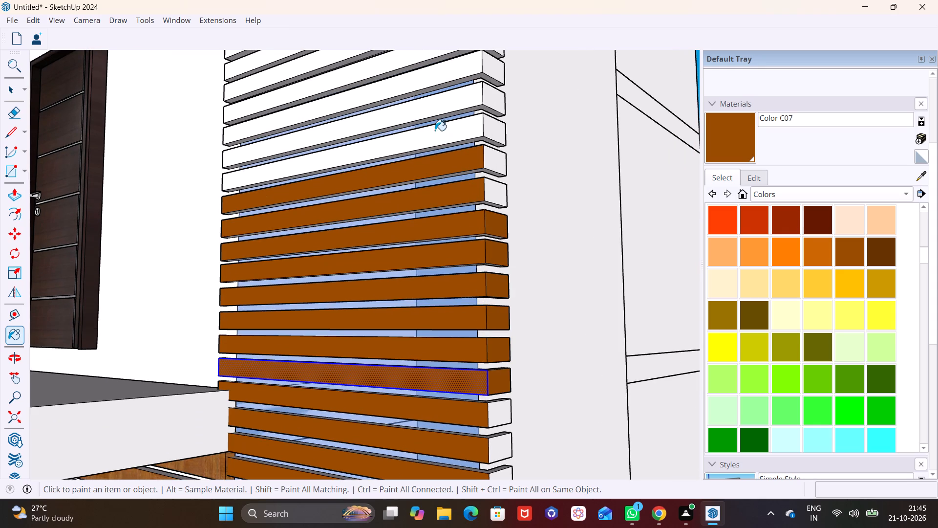
{"action": "left_click", "coordinate": [430, 113]}
{"action": "left_click", "coordinate": [418, 83]}
{"action": "left_click", "coordinate": [495, 69]}
{"action": "left_click", "coordinate": [493, 96]}
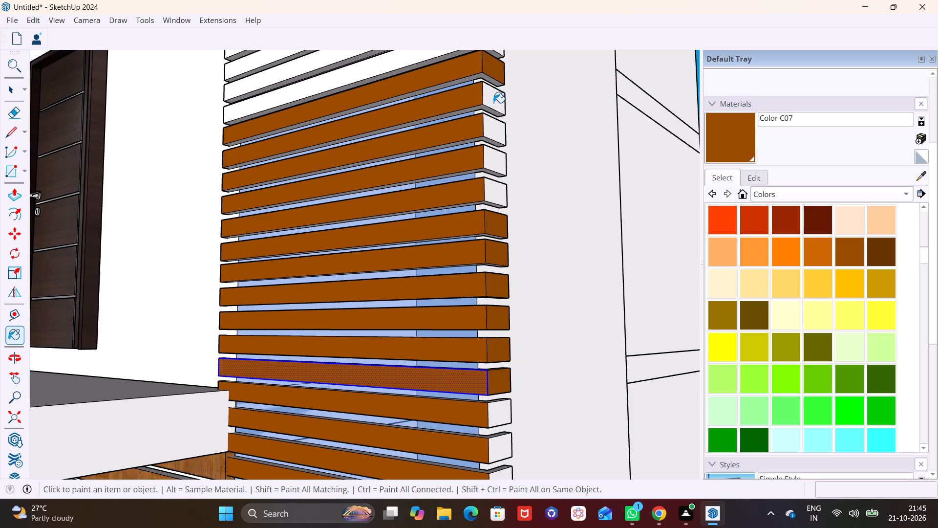
{"action": "left_click", "coordinate": [494, 128]}
{"action": "left_click", "coordinate": [490, 161]}
{"action": "left_click", "coordinate": [494, 192]}
Continue Color C07 up the tower on the front and end faces of four more slats.
{"action": "scroll", "coordinate": [458, 179], "scroll_direction": "down", "scroll_amount": 1}
{"action": "middle_click_drag", "start_coordinate": [453, 189], "coordinate": [453, 333]}
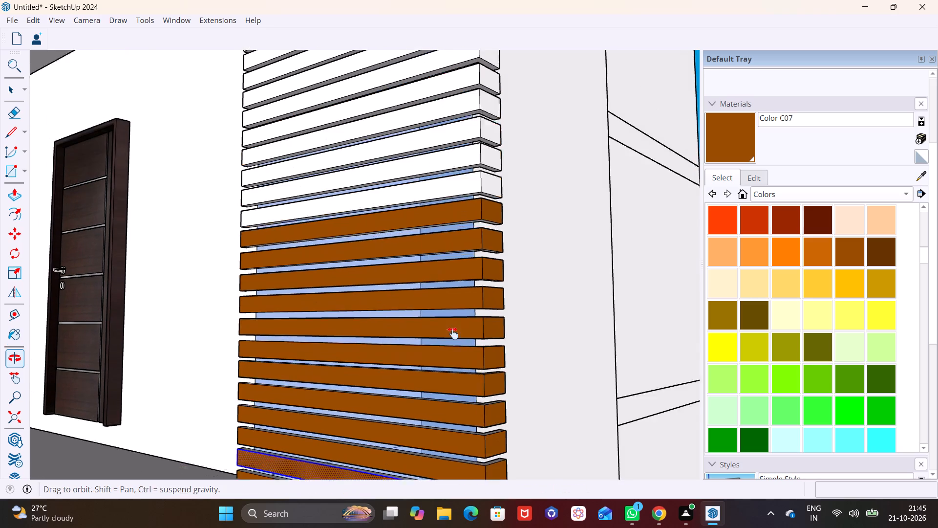
{"action": "middle_click_drag", "start_coordinate": [453, 333], "coordinate": [450, 396]}
{"action": "left_click", "coordinate": [466, 257]}
{"action": "left_click", "coordinate": [484, 257]}
{"action": "left_click", "coordinate": [485, 227]}
{"action": "left_click_drag", "start_coordinate": [470, 225], "coordinate": [470, 218]}
{"action": "left_click", "coordinate": [464, 199]}
{"action": "left_click", "coordinate": [481, 199]}
{"action": "left_click", "coordinate": [485, 176]}
{"action": "left_click", "coordinate": [458, 176]}
Paint the front and end faces of the tower's top four slats with Color C07.
{"action": "middle_click_drag", "start_coordinate": [458, 176], "coordinate": [458, 346], "text": "shift"}
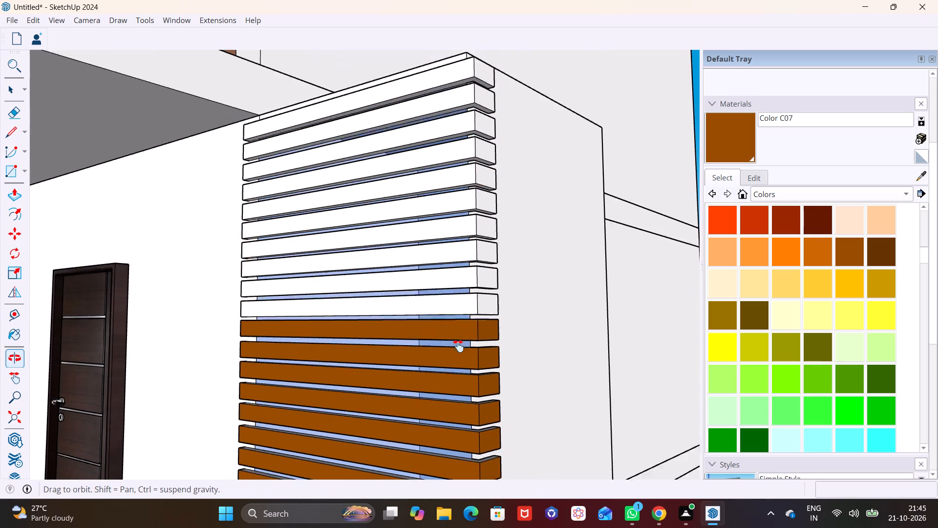
{"action": "middle_click_drag", "start_coordinate": [458, 346], "coordinate": [458, 371], "text": "shift"}
{"action": "left_click", "coordinate": [455, 109]}
{"action": "left_click", "coordinate": [480, 110]}
{"action": "left_click", "coordinate": [481, 141]}
{"action": "left_click", "coordinate": [469, 137]}
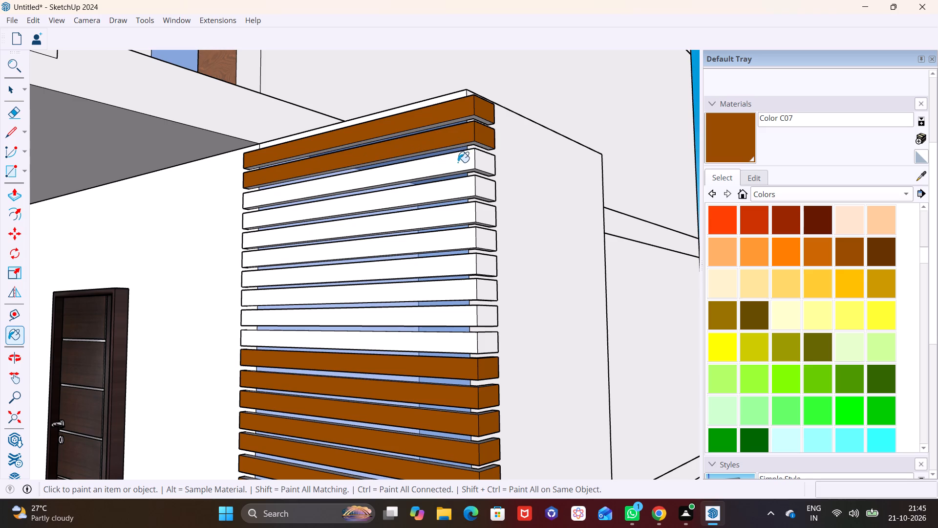
{"action": "left_click_drag", "start_coordinate": [458, 162], "coordinate": [471, 165]}
{"action": "left_click", "coordinate": [495, 166]}
{"action": "left_click", "coordinate": [486, 167]}
{"action": "left_click", "coordinate": [478, 189]}
{"action": "left_click", "coordinate": [457, 188]}
Paint the front and end faces of the six white slats remaining below the tower's top four with Color C07.
{"action": "left_click", "coordinate": [453, 218]}
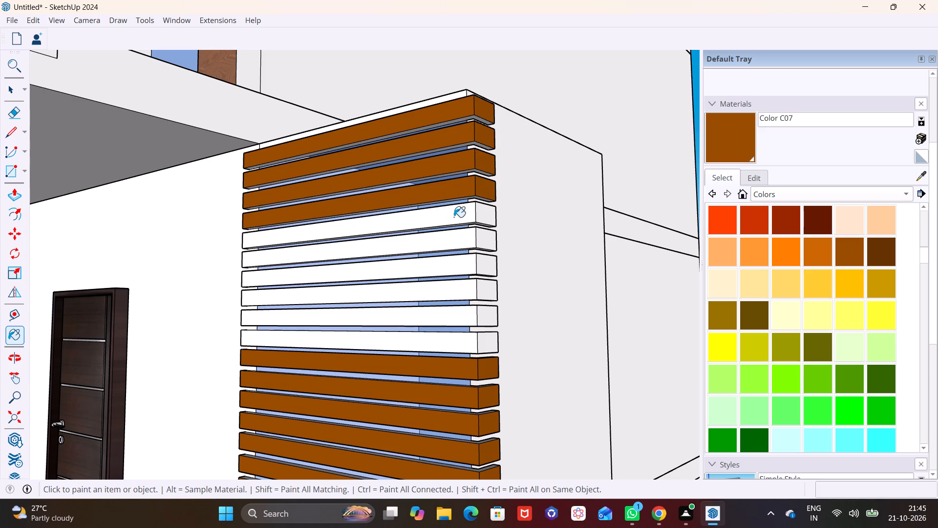
{"action": "left_click", "coordinate": [479, 219]}
{"action": "left_click", "coordinate": [479, 246]}
{"action": "left_click", "coordinate": [448, 242]}
{"action": "left_click_drag", "start_coordinate": [446, 267], "coordinate": [451, 267]}
{"action": "left_click", "coordinate": [486, 266]}
{"action": "left_click", "coordinate": [481, 293]}
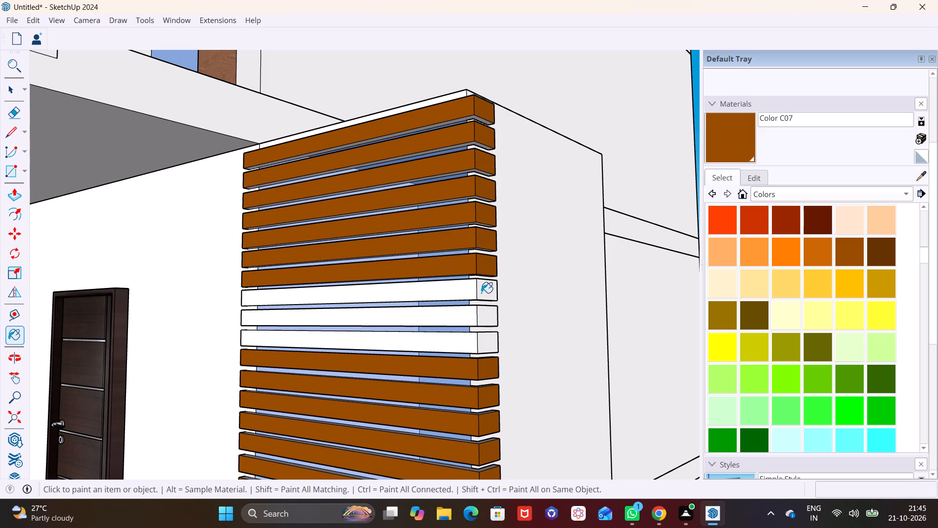
{"action": "left_click", "coordinate": [458, 292]}
{"action": "left_click", "coordinate": [455, 316]}
{"action": "left_click", "coordinate": [483, 321]}
{"action": "left_click_drag", "start_coordinate": [488, 343], "coordinate": [476, 344]}
{"action": "left_click", "coordinate": [453, 344]}
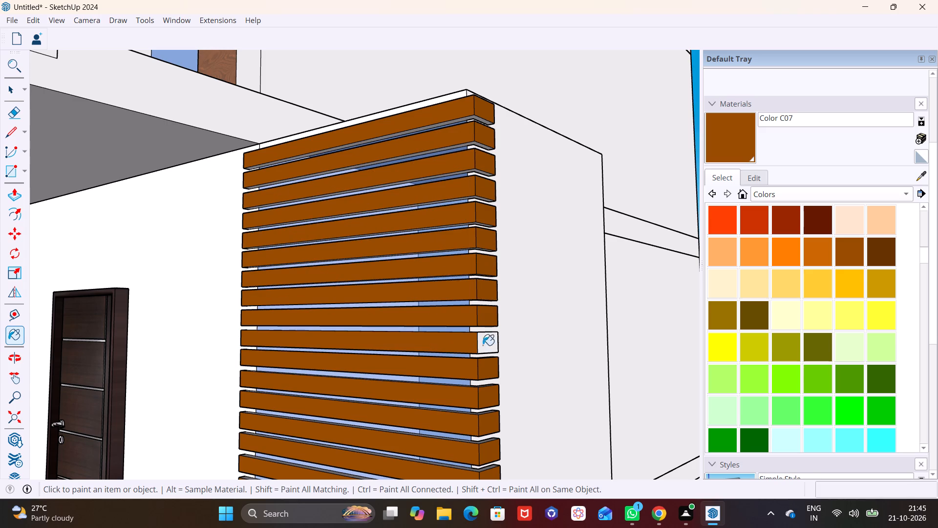
{"action": "left_click", "coordinate": [491, 341]}
Paint the unpainted end faces of the five lower slats beside the balcony edge with Color C07.
{"action": "scroll", "coordinate": [476, 360], "scroll_direction": "down", "scroll_amount": 4}
{"action": "middle_click_drag", "start_coordinate": [478, 357], "coordinate": [467, 77], "text": "shift"}
{"action": "middle_click_drag", "start_coordinate": [449, 383], "coordinate": [442, 184], "text": "shift"}
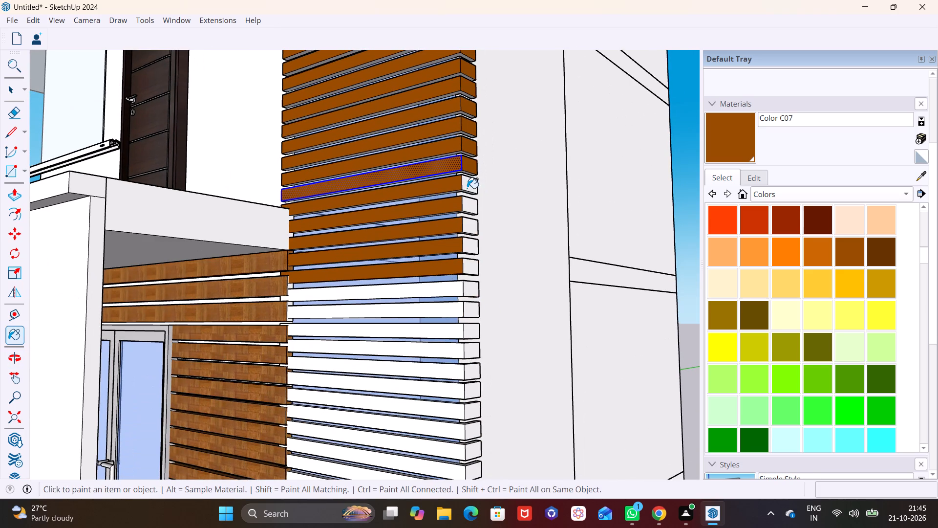
{"action": "left_click", "coordinate": [468, 187]}
{"action": "left_click", "coordinate": [472, 207]}
{"action": "left_click", "coordinate": [470, 230]}
{"action": "left_click_drag", "start_coordinate": [470, 254], "coordinate": [470, 249]}
{"action": "left_click", "coordinate": [468, 268]}
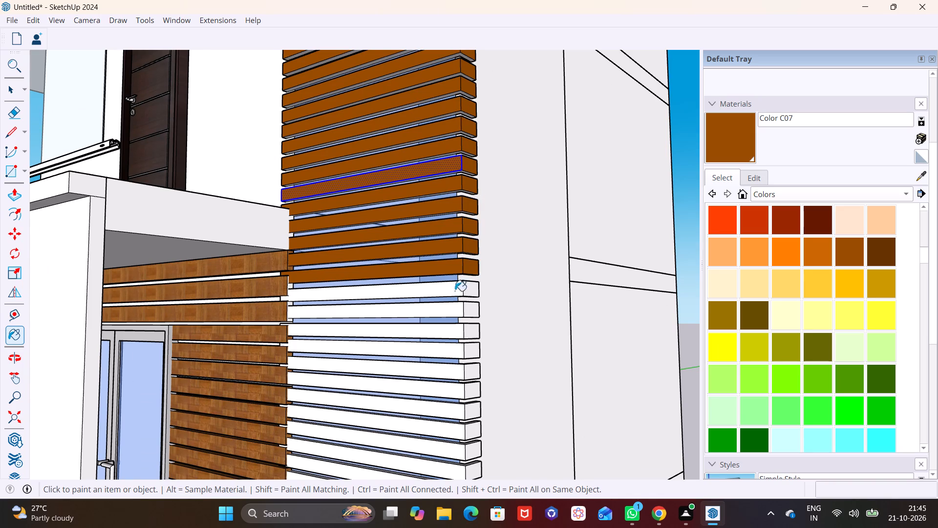
Paint the front and end faces of the next two white slats down the tower with Color C07.
{"action": "left_click", "coordinate": [462, 293]}
{"action": "left_click", "coordinate": [471, 293]}
{"action": "left_click", "coordinate": [468, 308]}
{"action": "left_click", "coordinate": [451, 309]}
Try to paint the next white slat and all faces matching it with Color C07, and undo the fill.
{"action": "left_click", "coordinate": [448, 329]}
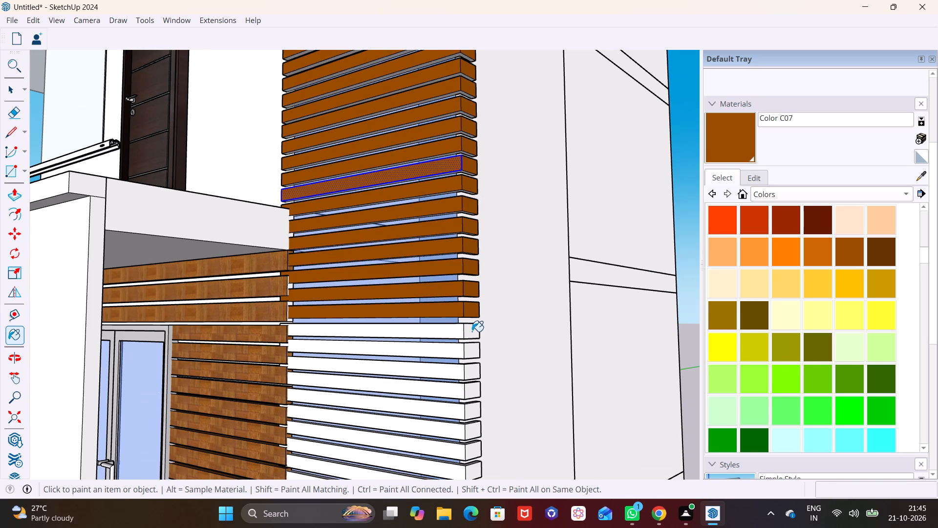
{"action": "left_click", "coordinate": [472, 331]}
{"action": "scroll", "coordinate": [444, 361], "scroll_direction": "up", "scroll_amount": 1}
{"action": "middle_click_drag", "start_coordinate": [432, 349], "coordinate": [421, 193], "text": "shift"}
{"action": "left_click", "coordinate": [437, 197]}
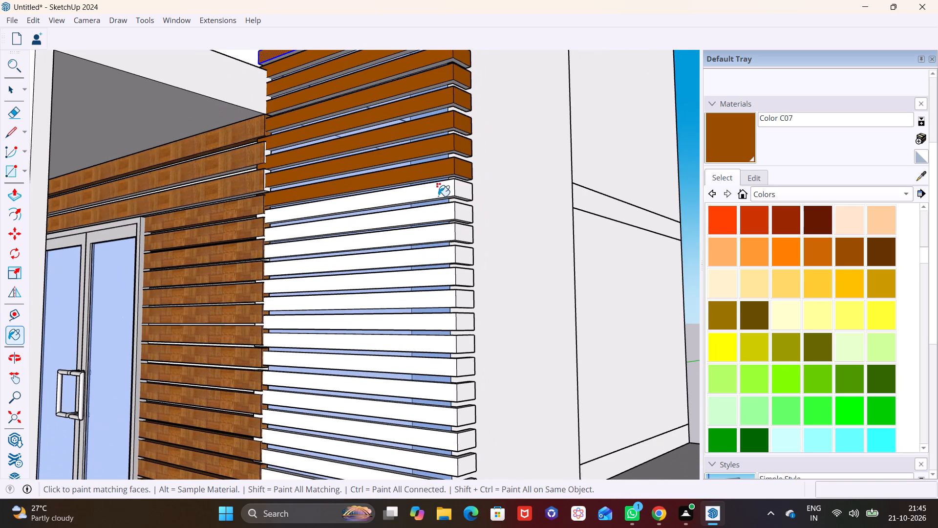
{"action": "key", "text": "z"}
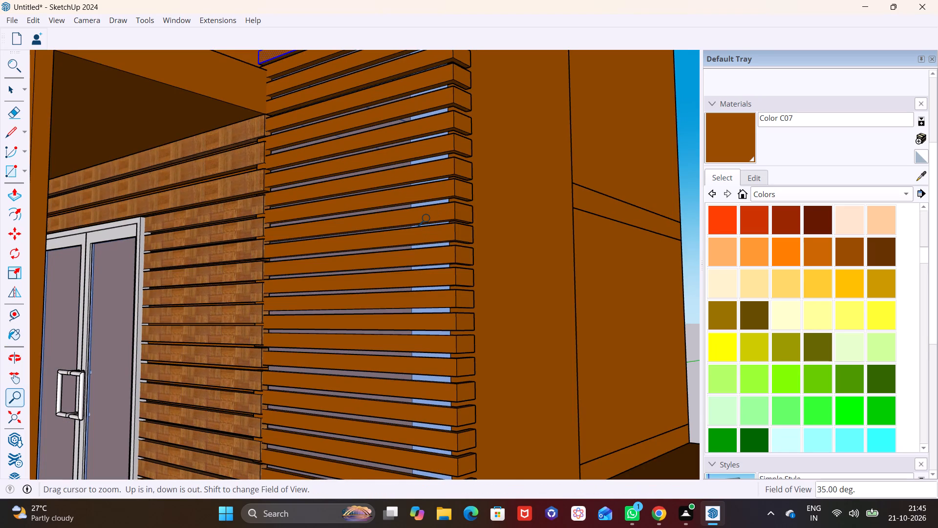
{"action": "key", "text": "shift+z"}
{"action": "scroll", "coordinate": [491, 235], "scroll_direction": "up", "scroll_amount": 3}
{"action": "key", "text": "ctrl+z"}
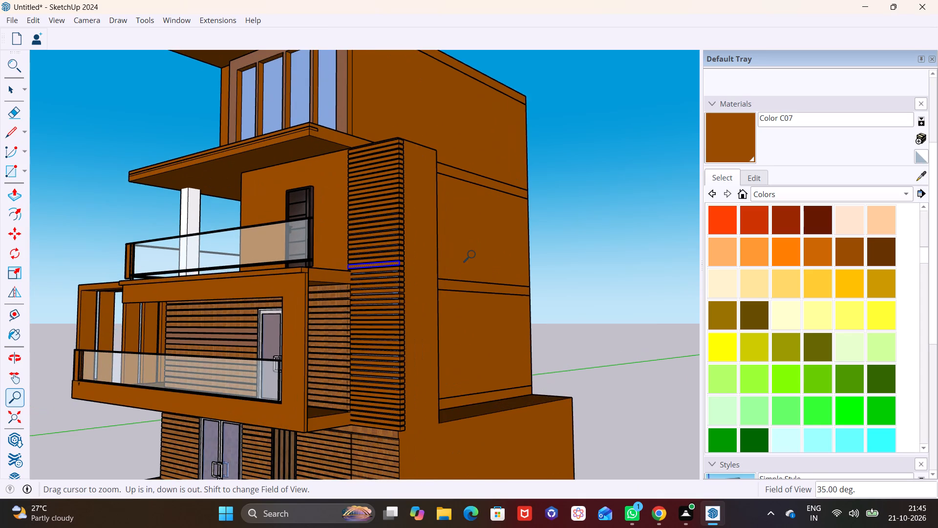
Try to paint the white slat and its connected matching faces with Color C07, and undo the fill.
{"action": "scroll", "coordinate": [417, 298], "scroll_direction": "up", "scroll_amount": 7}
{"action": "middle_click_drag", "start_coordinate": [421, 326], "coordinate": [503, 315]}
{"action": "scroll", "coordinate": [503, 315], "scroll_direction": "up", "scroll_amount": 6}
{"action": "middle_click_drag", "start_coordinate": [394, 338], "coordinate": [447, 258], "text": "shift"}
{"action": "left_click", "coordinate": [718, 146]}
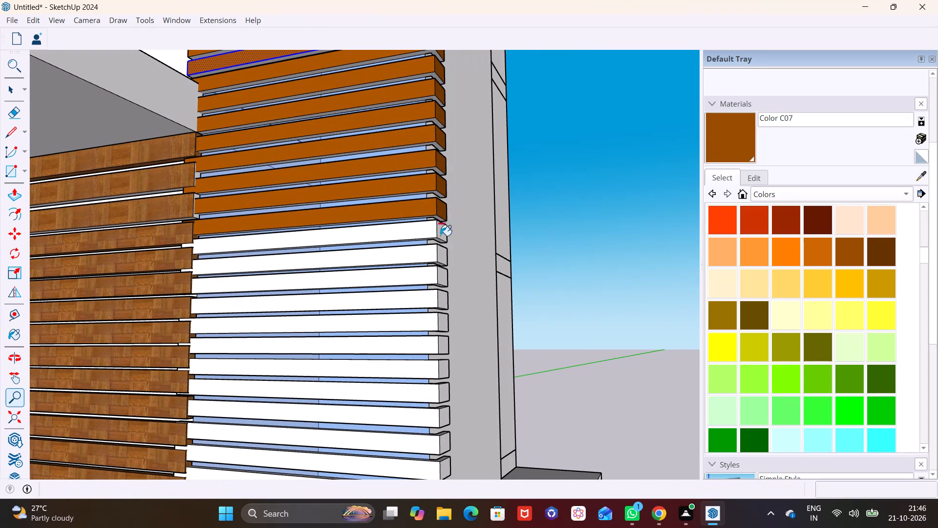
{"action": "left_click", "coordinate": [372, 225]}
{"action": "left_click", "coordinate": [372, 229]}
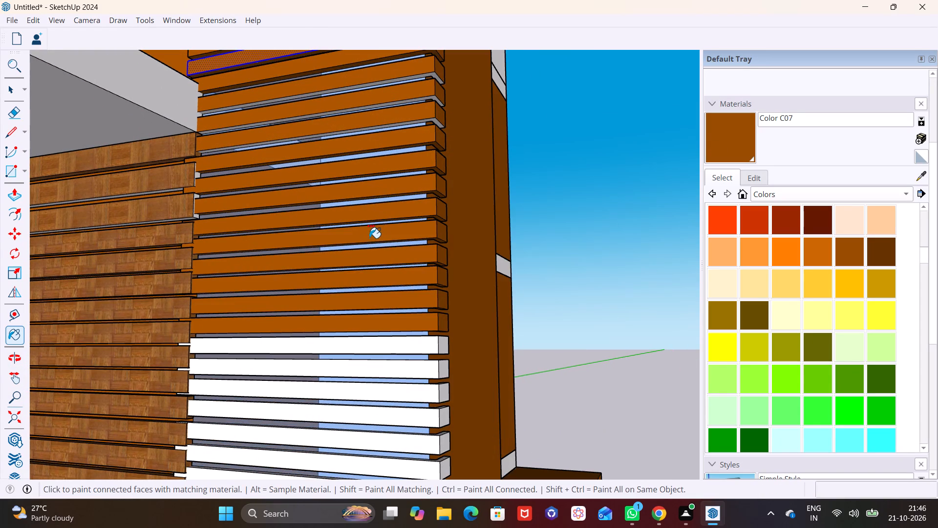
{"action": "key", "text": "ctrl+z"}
Paint the front and end faces of the first three white slats below the brown ones with Color C07, individually.
{"action": "key", "text": "space"}
{"action": "double_click", "coordinate": [368, 237]}
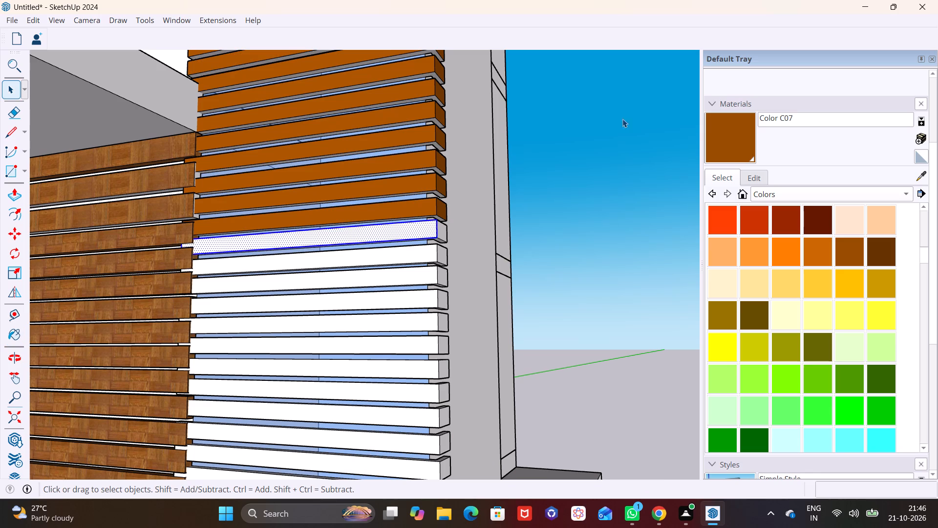
{"action": "left_click", "coordinate": [725, 137]}
{"action": "left_click", "coordinate": [416, 226]}
{"action": "left_click", "coordinate": [435, 232]}
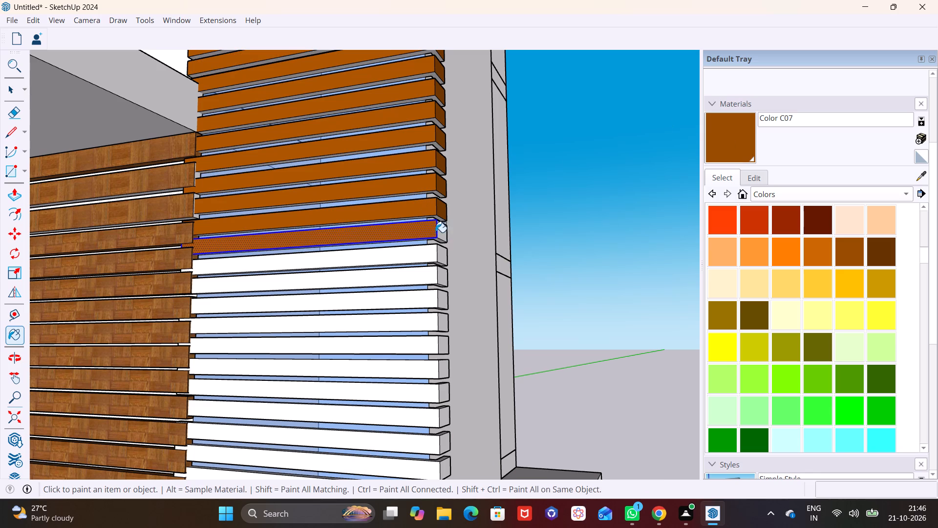
{"action": "left_click", "coordinate": [443, 231]}
{"action": "left_click", "coordinate": [427, 258]}
{"action": "left_click", "coordinate": [446, 256]}
{"action": "left_click", "coordinate": [444, 279]}
{"action": "left_click", "coordinate": [426, 280]}
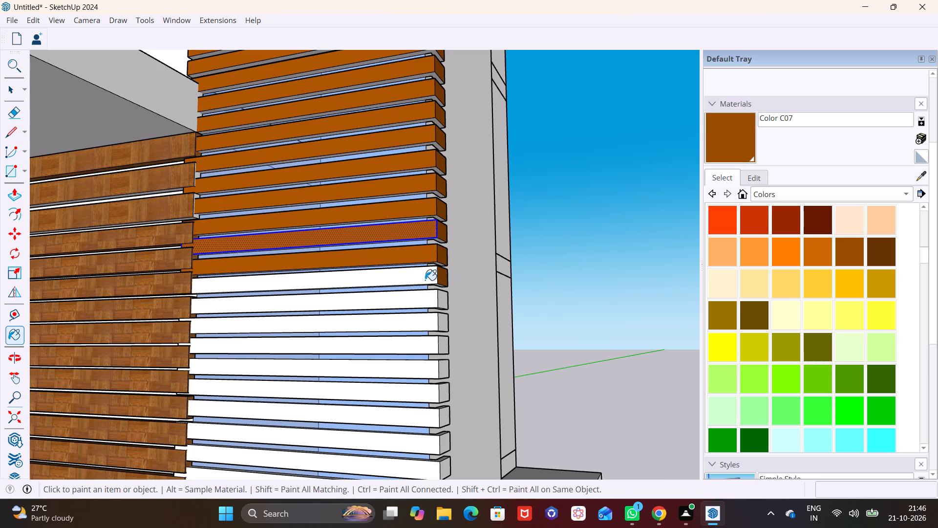
Paint the front and end faces of the next three slats down the tower with Color C07.
{"action": "left_click", "coordinate": [421, 296]}
{"action": "left_click", "coordinate": [440, 300]}
{"action": "left_click", "coordinate": [446, 316]}
{"action": "left_click", "coordinate": [436, 327]}
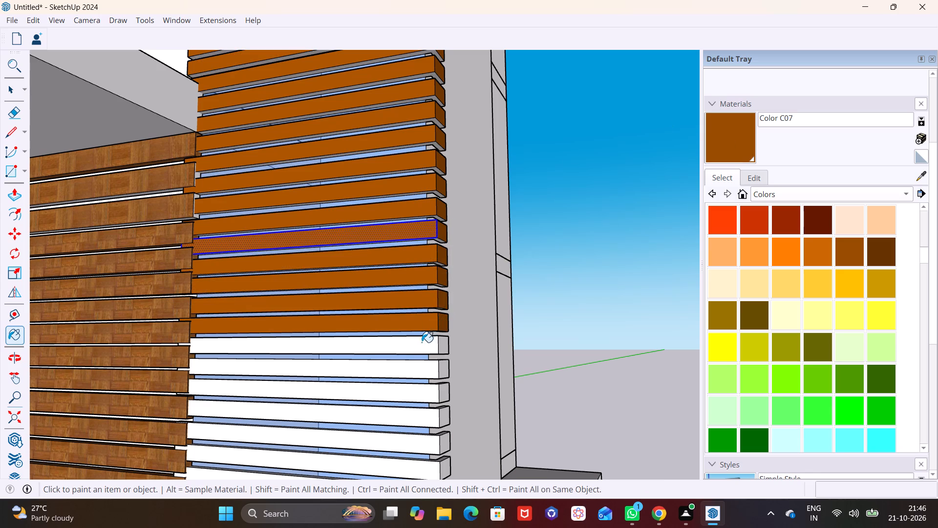
{"action": "left_click", "coordinate": [421, 347]}
{"action": "left_click", "coordinate": [445, 349]}
Paint the front faces of the next seven white slats down the tower with Color C07.
{"action": "middle_click_drag", "start_coordinate": [428, 369], "coordinate": [415, 254]}
{"action": "left_click", "coordinate": [413, 256]}
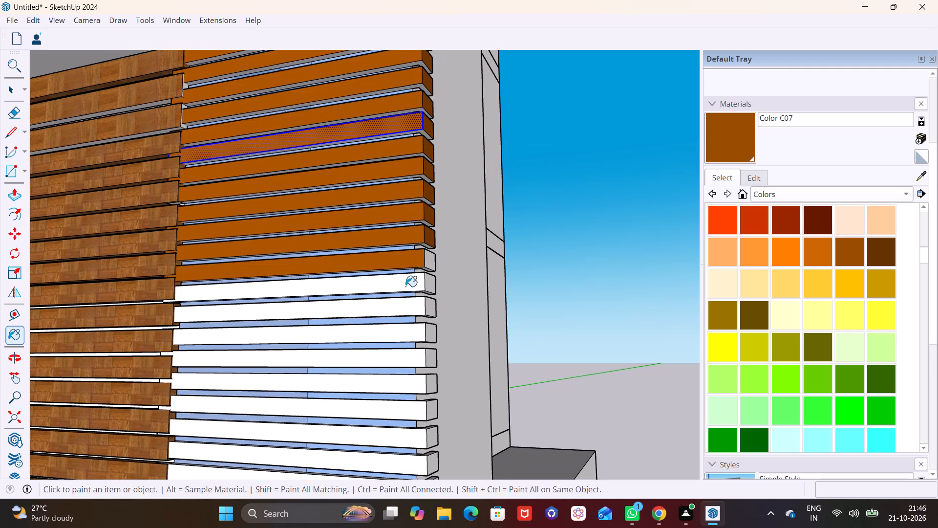
{"action": "left_click", "coordinate": [408, 286]}
{"action": "left_click", "coordinate": [405, 309]}
{"action": "left_click", "coordinate": [397, 337]}
{"action": "left_click", "coordinate": [392, 357]}
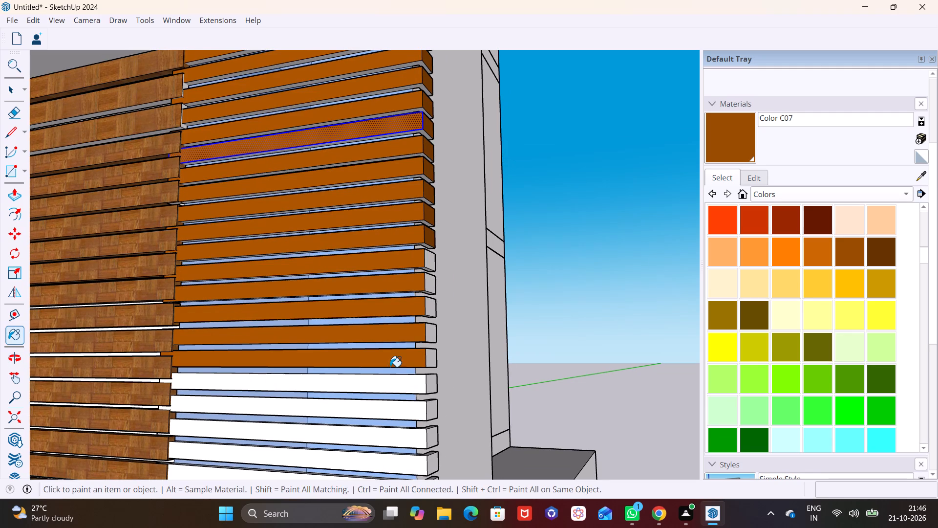
{"action": "left_click", "coordinate": [389, 376]}
{"action": "left_click", "coordinate": [381, 411]}
Paint the end faces of those same seven slats with Color C07.
{"action": "left_click", "coordinate": [427, 408]}
{"action": "left_click", "coordinate": [433, 386]}
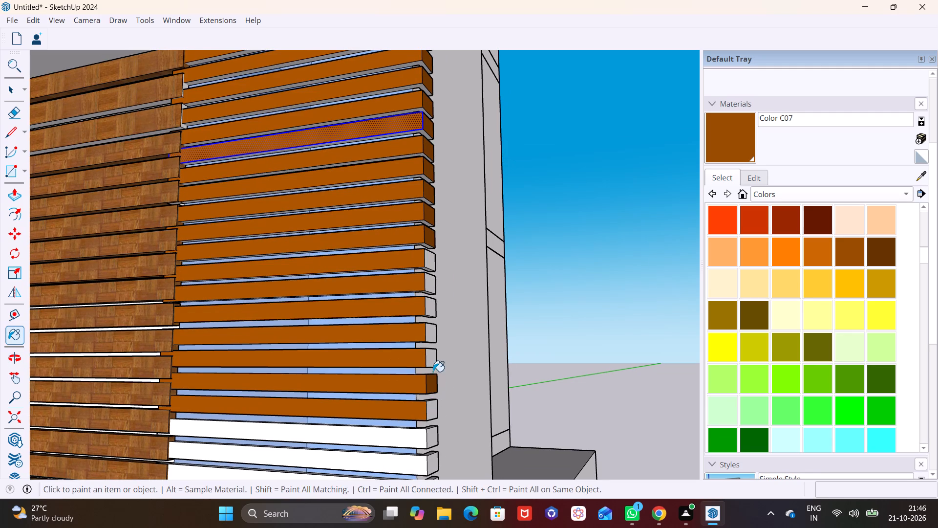
{"action": "left_click", "coordinate": [433, 352]}
{"action": "left_click", "coordinate": [428, 331]}
{"action": "left_click", "coordinate": [430, 310]}
{"action": "left_click", "coordinate": [432, 285]}
{"action": "left_click", "coordinate": [426, 261]}
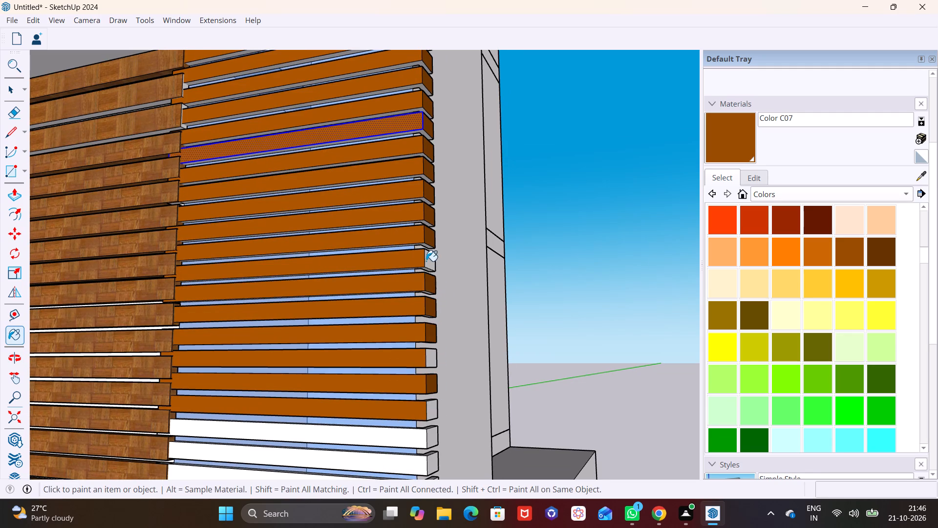
{"action": "middle_click_drag", "start_coordinate": [419, 329], "coordinate": [362, 190]}
{"action": "left_click", "coordinate": [376, 221]}
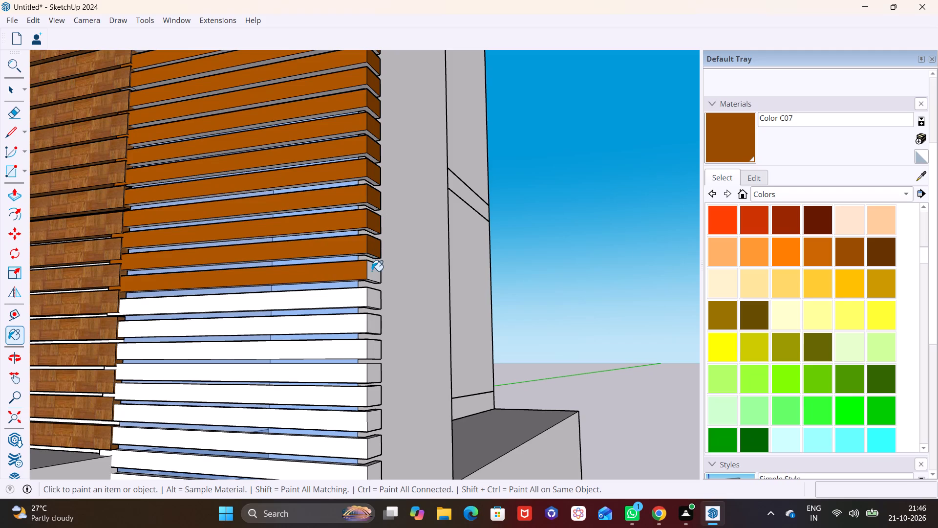
{"action": "left_click", "coordinate": [372, 271]}
Paint the front and end faces of the next five white slats down the tower with Color C07.
{"action": "left_click", "coordinate": [369, 299]}
{"action": "left_click", "coordinate": [351, 301]}
{"action": "left_click", "coordinate": [350, 324]}
{"action": "left_click", "coordinate": [375, 324]}
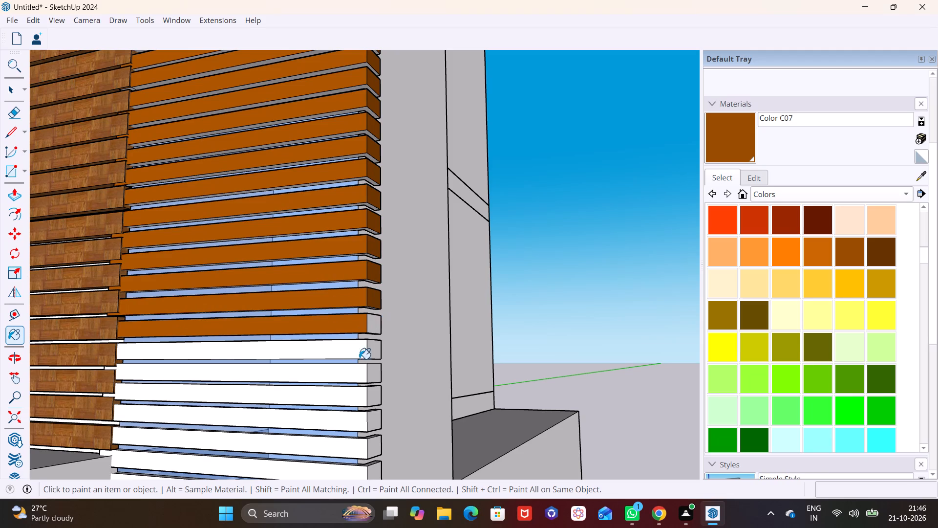
{"action": "left_click", "coordinate": [367, 352]}
{"action": "left_click", "coordinate": [373, 351]}
{"action": "left_click", "coordinate": [354, 352]}
{"action": "left_click", "coordinate": [364, 378]}
{"action": "left_click", "coordinate": [377, 375]}
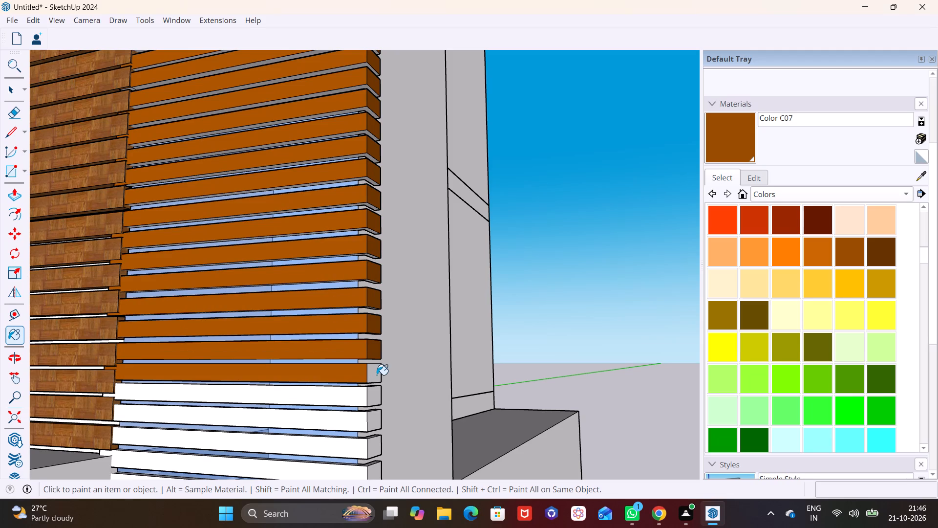
{"action": "left_click", "coordinate": [372, 398]}
{"action": "left_click", "coordinate": [351, 398]}
Paint the front and end faces of the five lowest slats, above the wood-clad base, with Color C07.
{"action": "middle_click_drag", "start_coordinate": [360, 413], "coordinate": [378, 276]}
{"action": "left_click", "coordinate": [370, 279]}
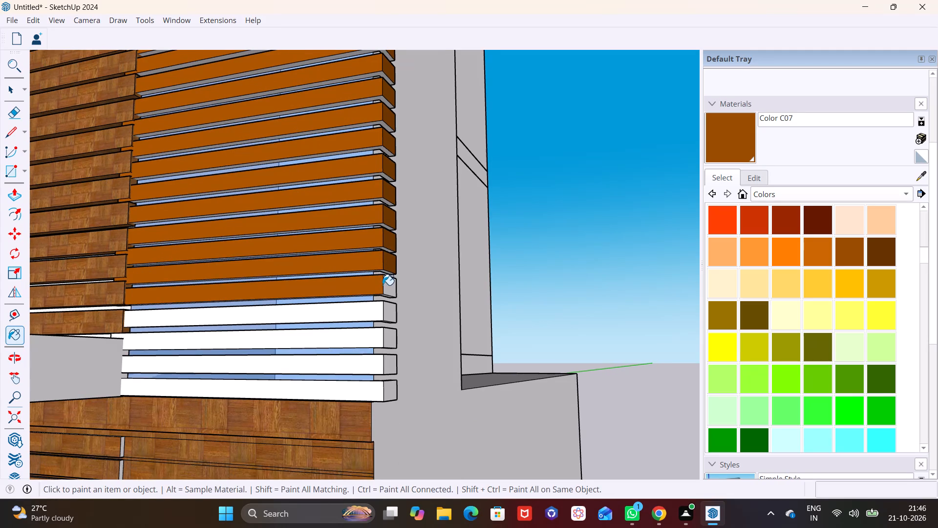
{"action": "left_click", "coordinate": [383, 285]}
{"action": "left_click", "coordinate": [388, 288]}
{"action": "left_click", "coordinate": [386, 320]}
{"action": "left_click", "coordinate": [362, 314]}
{"action": "left_click", "coordinate": [369, 335]}
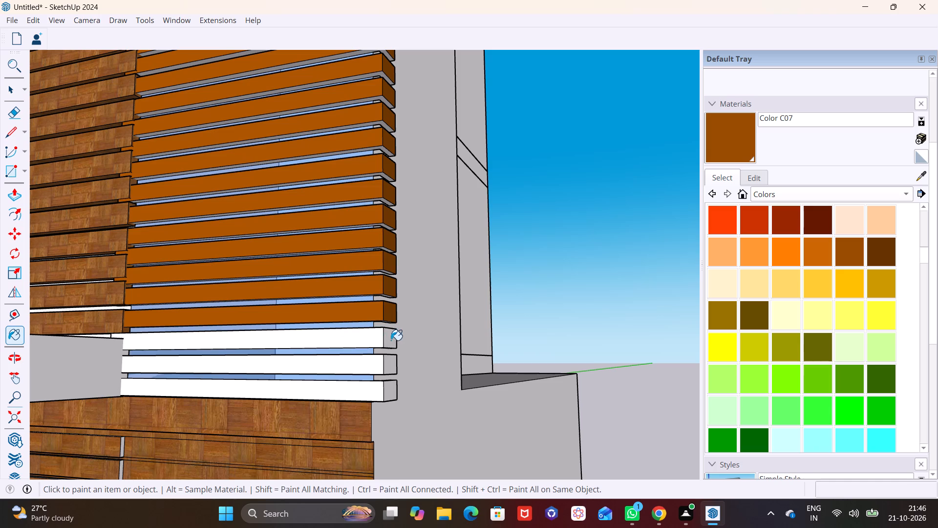
{"action": "left_click", "coordinate": [395, 340]}
{"action": "left_click", "coordinate": [382, 364]}
{"action": "left_click", "coordinate": [366, 365]}
{"action": "left_click", "coordinate": [391, 364]}
{"action": "left_click", "coordinate": [391, 391]}
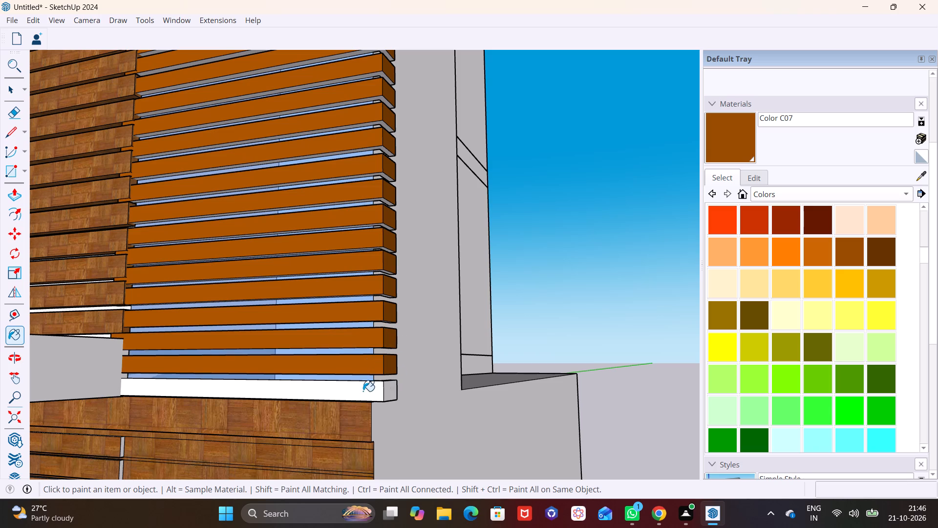
{"action": "left_click", "coordinate": [363, 391]}
{"action": "key", "text": "space"}
Examine the slatted side tower and the whole house from the front.
{"action": "scroll", "coordinate": [501, 279], "scroll_direction": "down", "scroll_amount": 11}
{"action": "middle_click_drag", "start_coordinate": [407, 288], "coordinate": [497, 376]}
{"action": "middle_click_drag", "start_coordinate": [441, 283], "coordinate": [519, 323], "text": "shift"}
{"action": "middle_click_drag", "start_coordinate": [500, 330], "coordinate": [464, 280]}
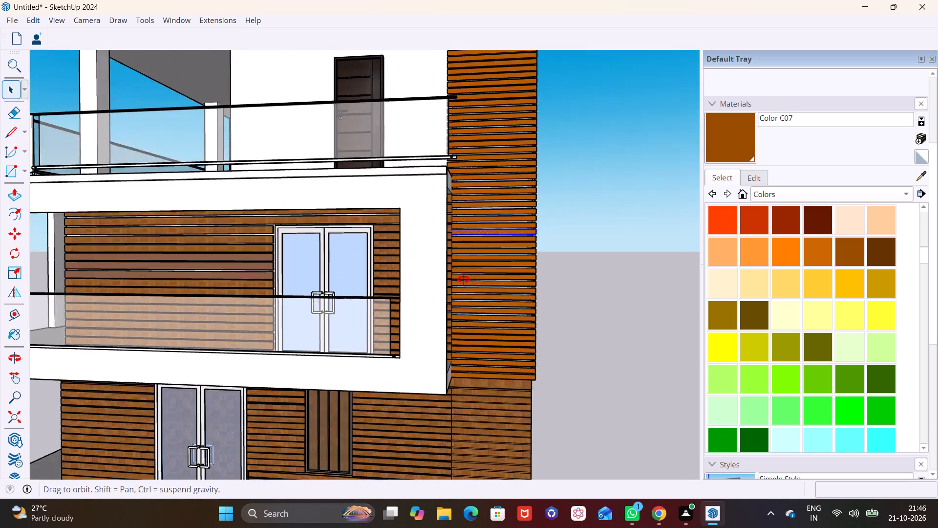
{"action": "middle_click_drag", "start_coordinate": [464, 280], "coordinate": [448, 262]}
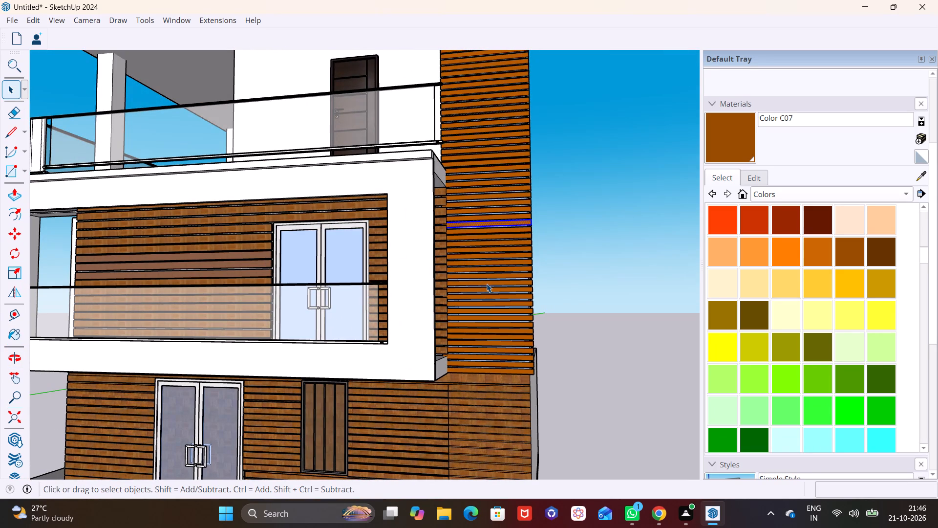
{"action": "scroll", "coordinate": [475, 279], "scroll_direction": "down", "scroll_amount": 2}
{"action": "middle_click_drag", "start_coordinate": [449, 279], "coordinate": [491, 279]}
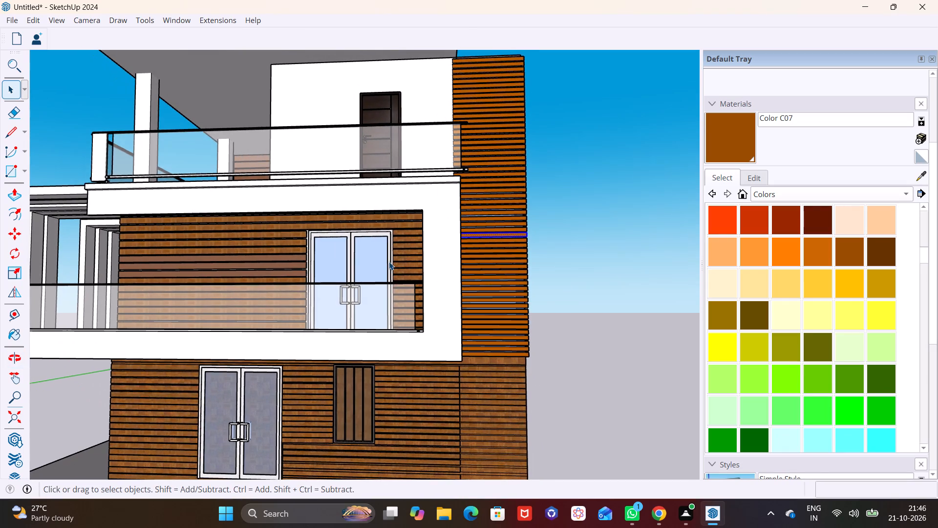
{"action": "scroll", "coordinate": [389, 262], "scroll_direction": "down", "scroll_amount": 2}
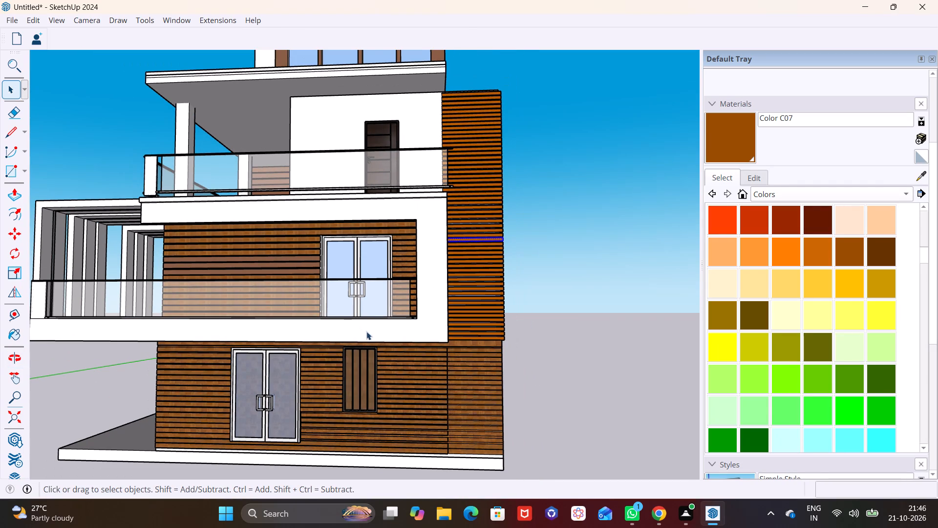
{"action": "middle_click_drag", "start_coordinate": [370, 334], "coordinate": [387, 244], "text": "shift"}
{"action": "scroll", "coordinate": [389, 249], "scroll_direction": "down", "scroll_amount": 3}
{"action": "scroll", "coordinate": [363, 186], "scroll_direction": "down", "scroll_amount": 2}
{"action": "middle_click_drag", "start_coordinate": [383, 205], "coordinate": [385, 228]}
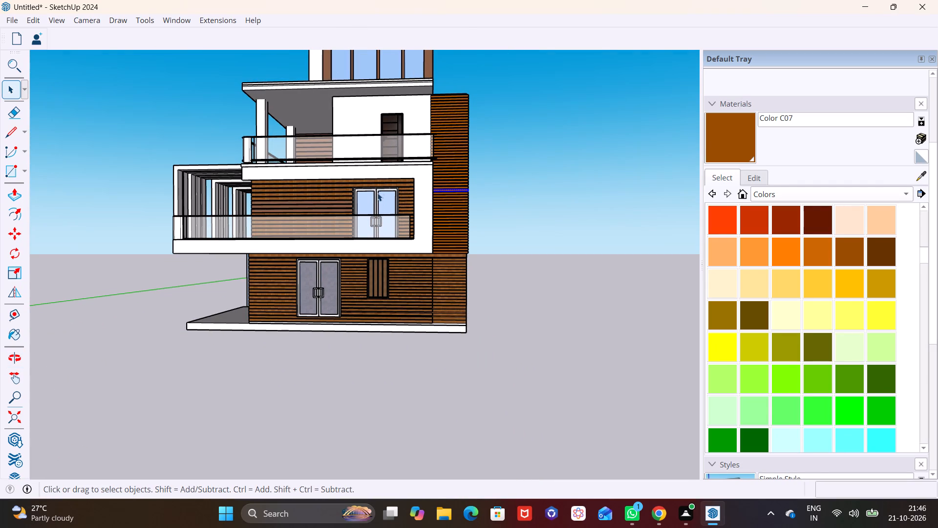
{"action": "scroll", "coordinate": [379, 188], "scroll_direction": "down", "scroll_amount": 1}
{"action": "middle_click_drag", "start_coordinate": [399, 198], "coordinate": [433, 301], "text": "shift"}
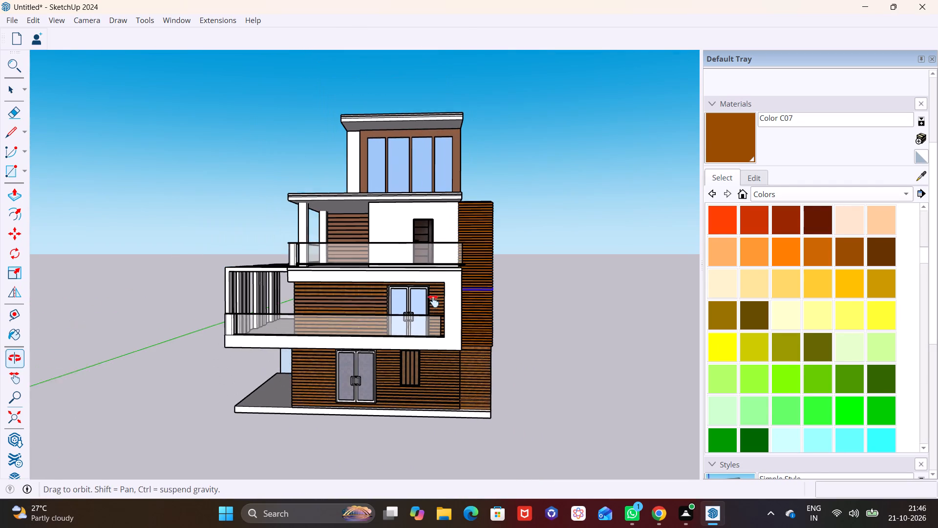
{"action": "middle_click_drag", "start_coordinate": [433, 301], "coordinate": [433, 302], "text": "shift"}
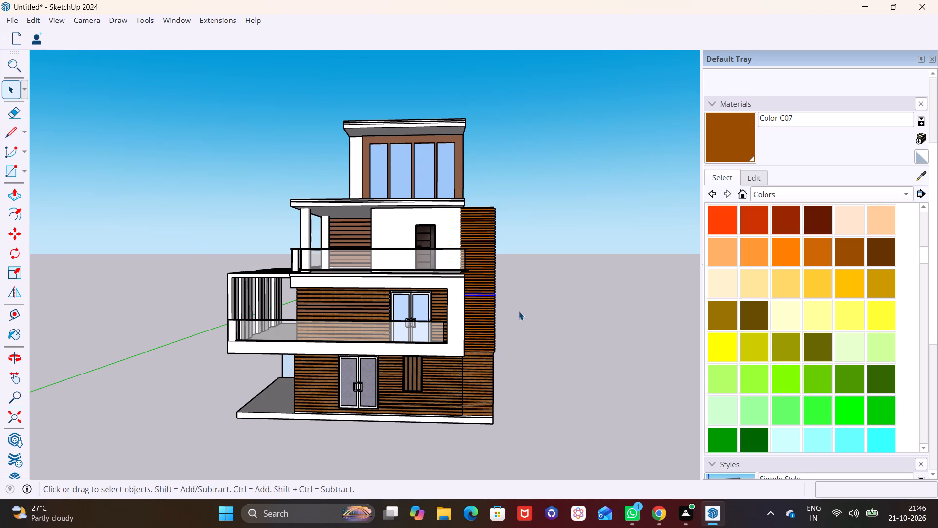
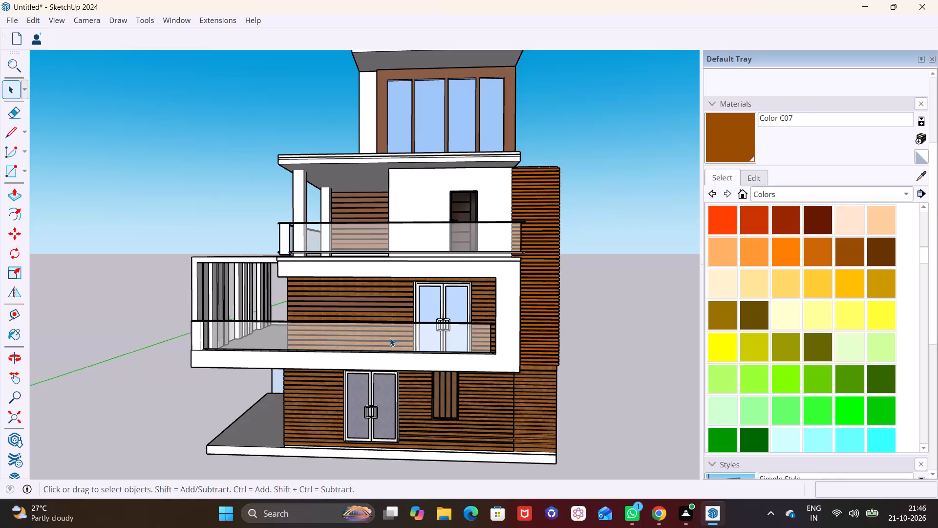
Examine the front balconies, their glass railings and the slatted side tower from several angles.
{"action": "scroll", "coordinate": [280, 276], "scroll_direction": "down", "scroll_amount": 1}
{"action": "scroll", "coordinate": [268, 295], "scroll_direction": "up", "scroll_amount": 2}
{"action": "middle_click_drag", "start_coordinate": [261, 290], "coordinate": [143, 311]}
{"action": "scroll", "coordinate": [233, 347], "scroll_direction": "up", "scroll_amount": 1}
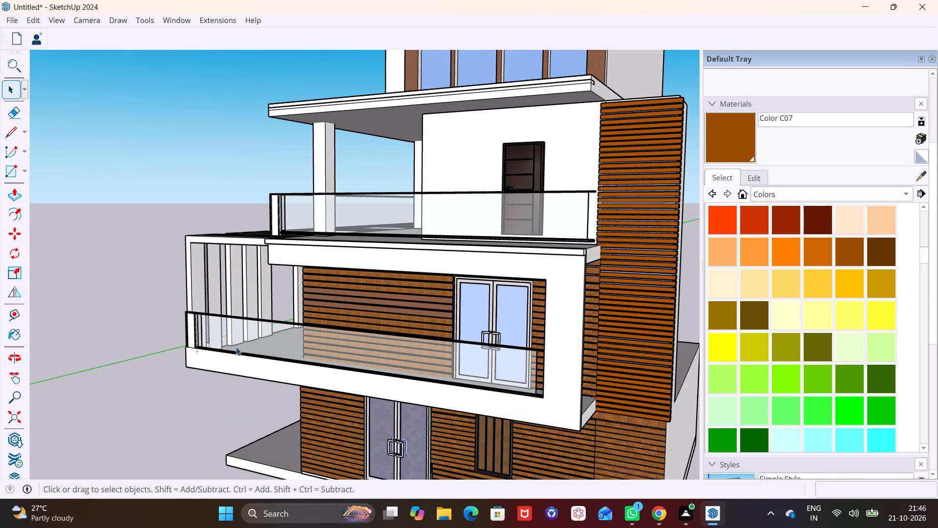
{"action": "middle_click_drag", "start_coordinate": [251, 358], "coordinate": [360, 349]}
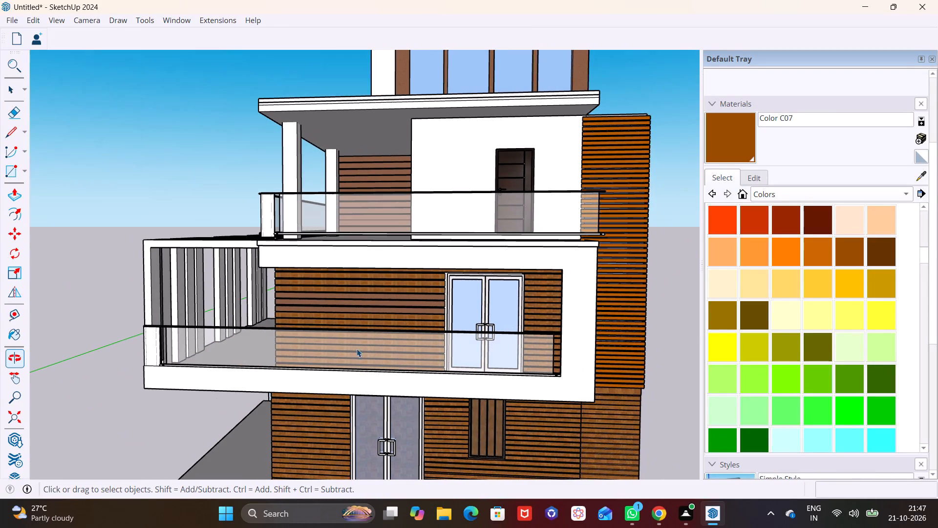
{"action": "scroll", "coordinate": [334, 322], "scroll_direction": "down", "scroll_amount": 1}
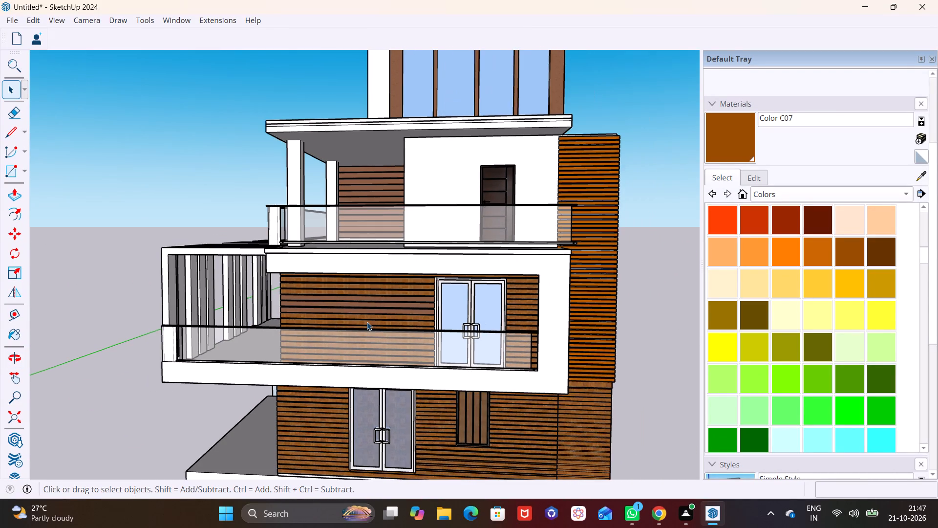
{"action": "scroll", "coordinate": [367, 322], "scroll_direction": "down", "scroll_amount": 2}
Open 3D Warehouse and search its models for trees.
{"action": "left_click", "coordinate": [180, 20]}
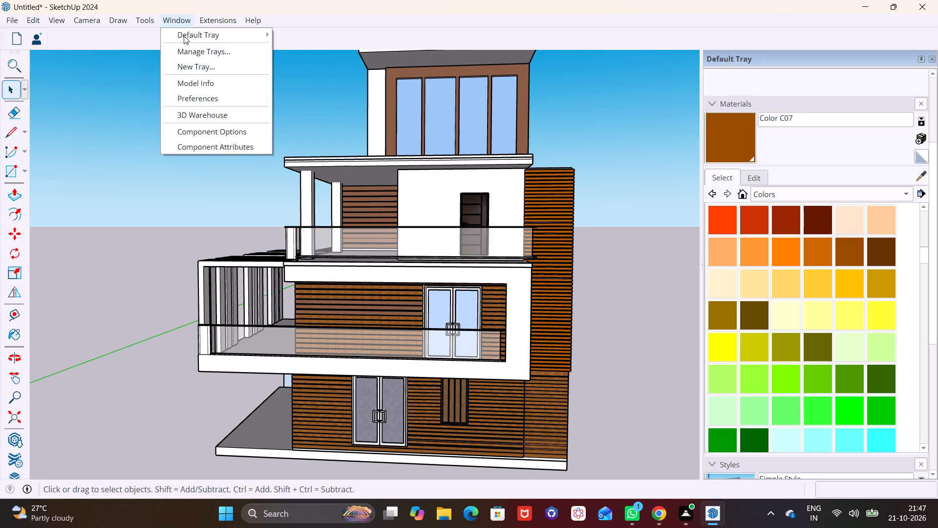
{"action": "left_click", "coordinate": [217, 125]}
{"action": "left_click", "coordinate": [172, 18]}
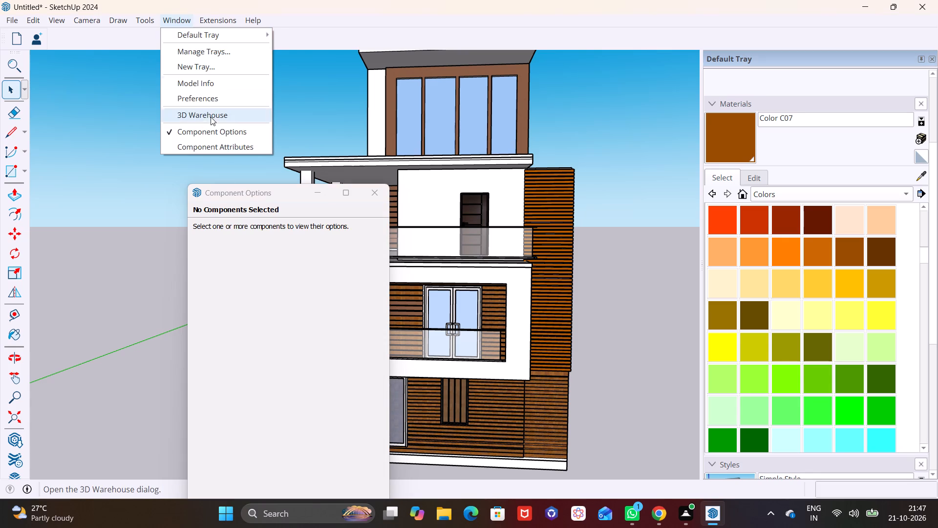
{"action": "left_click", "coordinate": [212, 120]}
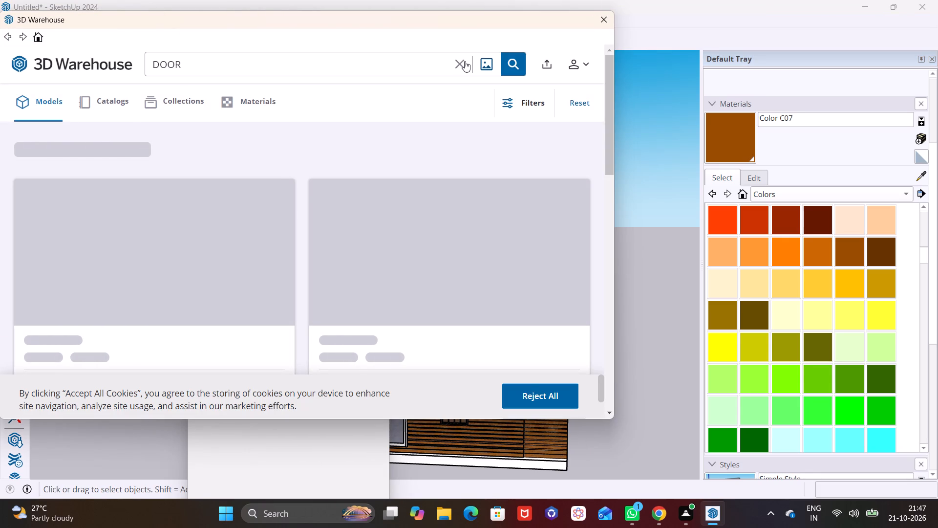
{"action": "left_click", "coordinate": [465, 61]}
{"action": "key", "text": "t"}
{"action": "key", "text": "r"}
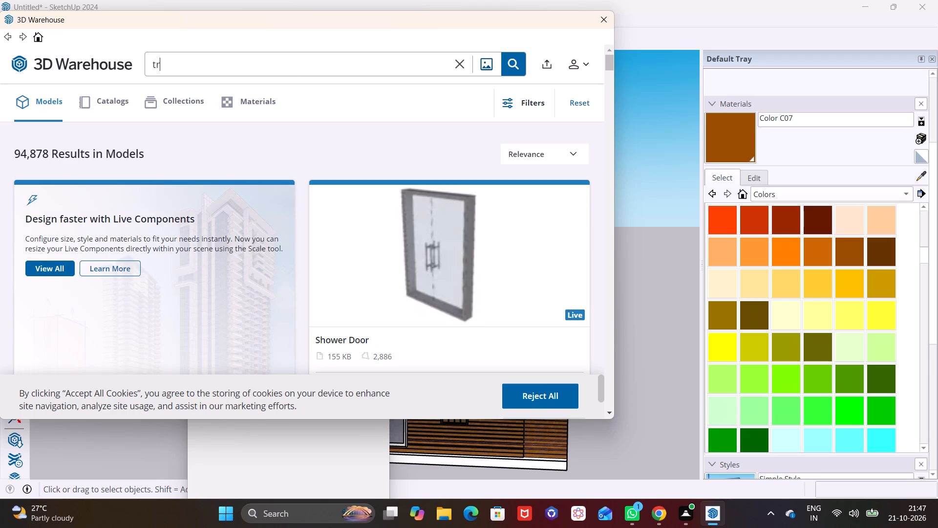
{"action": "type", "text": "ees"}
{"action": "key", "text": "space"}
{"action": "key", "text": "space"}
{"action": "key", "text": "space"}
{"action": "key", "text": "space"}
{"action": "key", "text": "Return"}
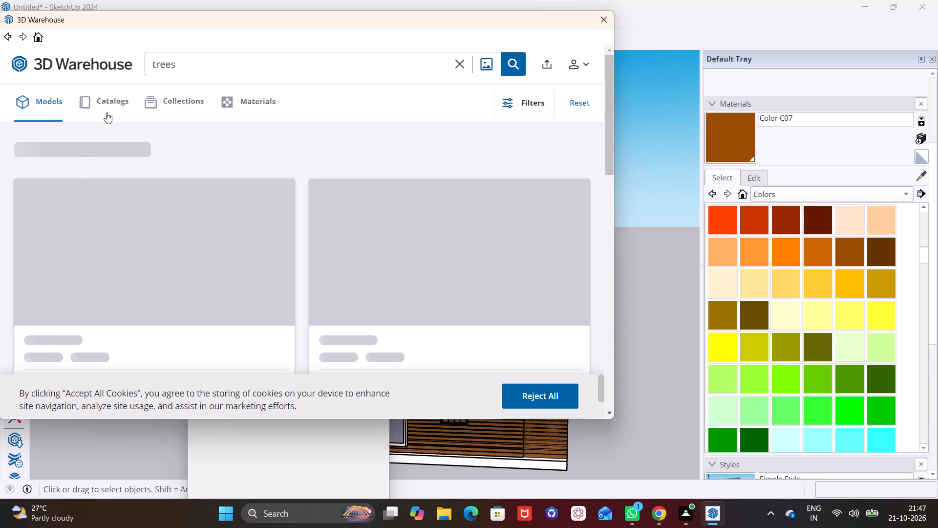
Browse the tree models and load the 338 KB round green bush named trees directly into the house model.
{"action": "scroll", "coordinate": [269, 238], "scroll_direction": "down", "scroll_amount": 4}
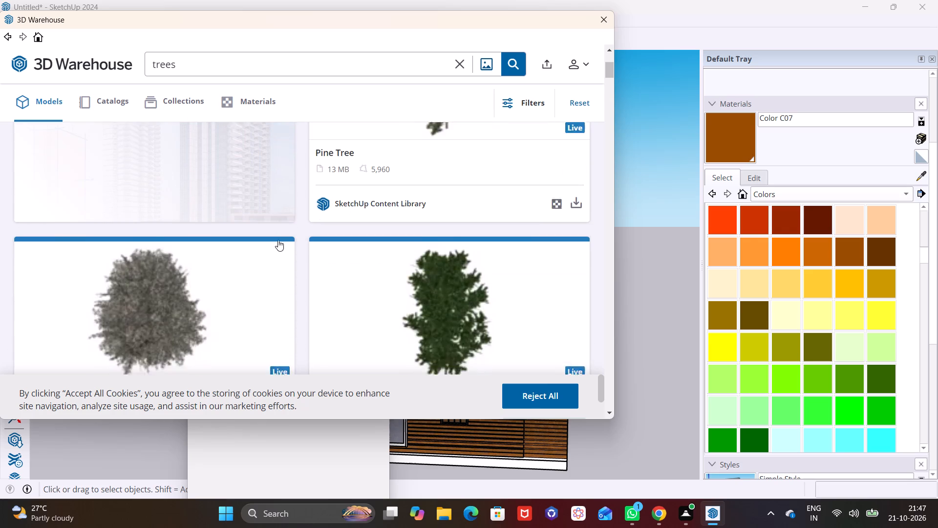
{"action": "scroll", "coordinate": [231, 238], "scroll_direction": "up", "scroll_amount": 1}
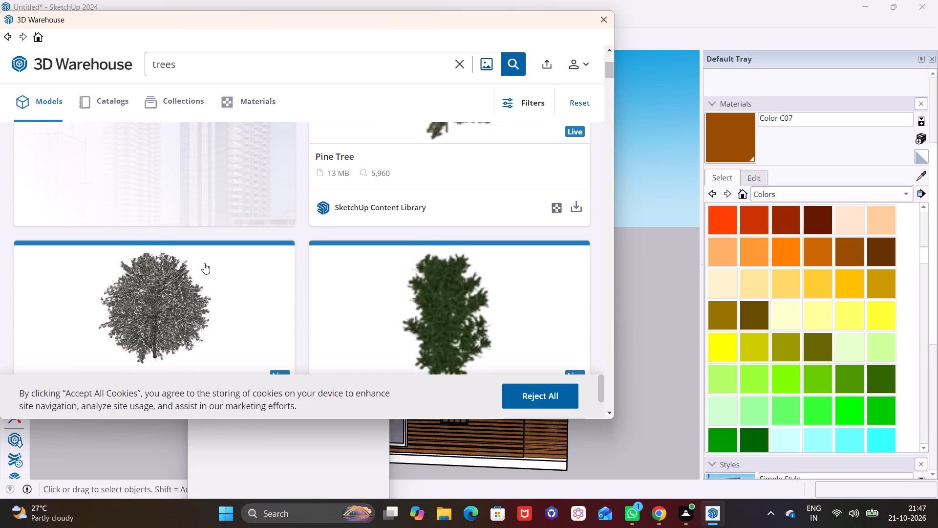
{"action": "scroll", "coordinate": [205, 264], "scroll_direction": "down", "scroll_amount": 2}
{"action": "scroll", "coordinate": [432, 251], "scroll_direction": "down", "scroll_amount": 2}
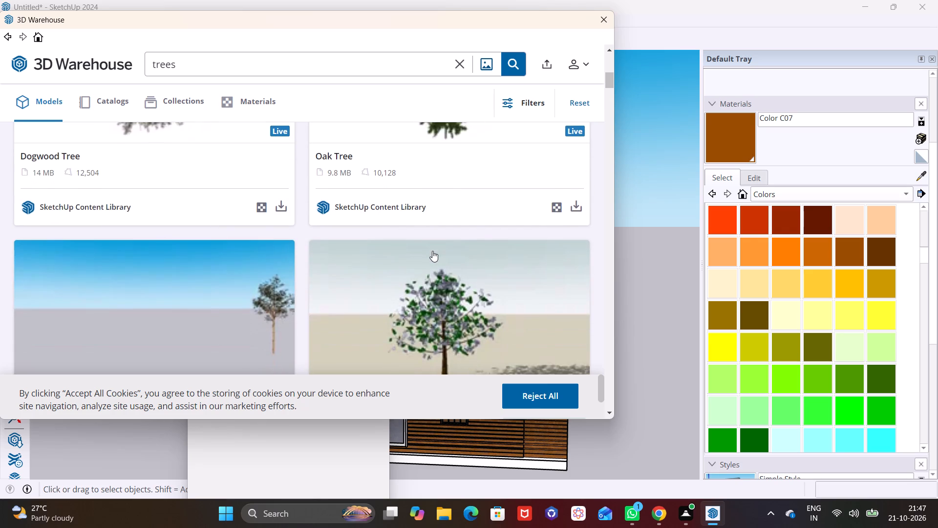
{"action": "scroll", "coordinate": [432, 251], "scroll_direction": "down", "scroll_amount": 1}
{"action": "scroll", "coordinate": [432, 251], "scroll_direction": "up", "scroll_amount": 4}
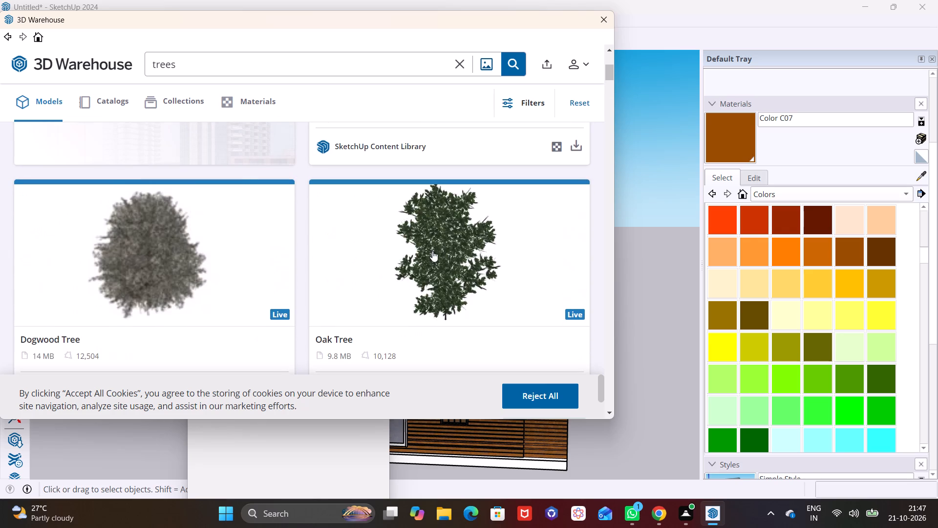
{"action": "scroll", "coordinate": [432, 251], "scroll_direction": "down", "scroll_amount": 11}
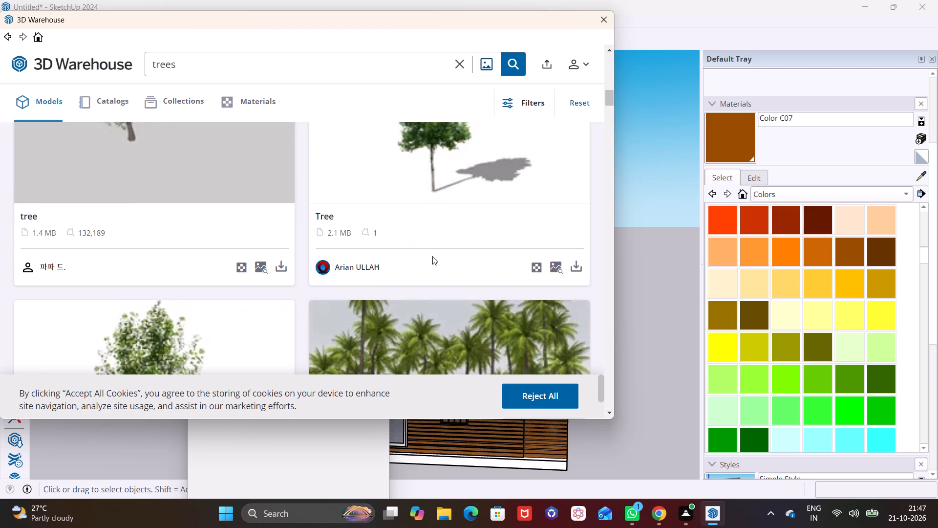
{"action": "scroll", "coordinate": [432, 256], "scroll_direction": "down", "scroll_amount": 6}
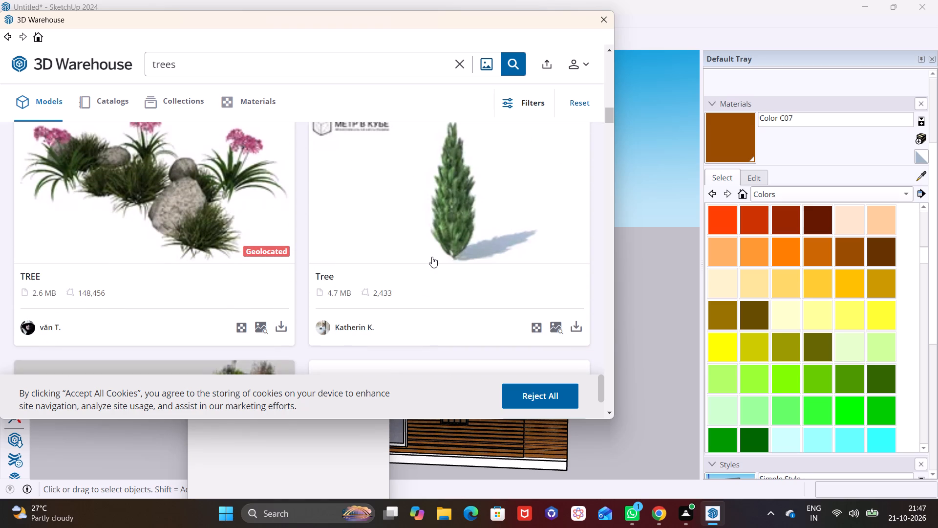
{"action": "scroll", "coordinate": [432, 257], "scroll_direction": "down", "scroll_amount": 3}
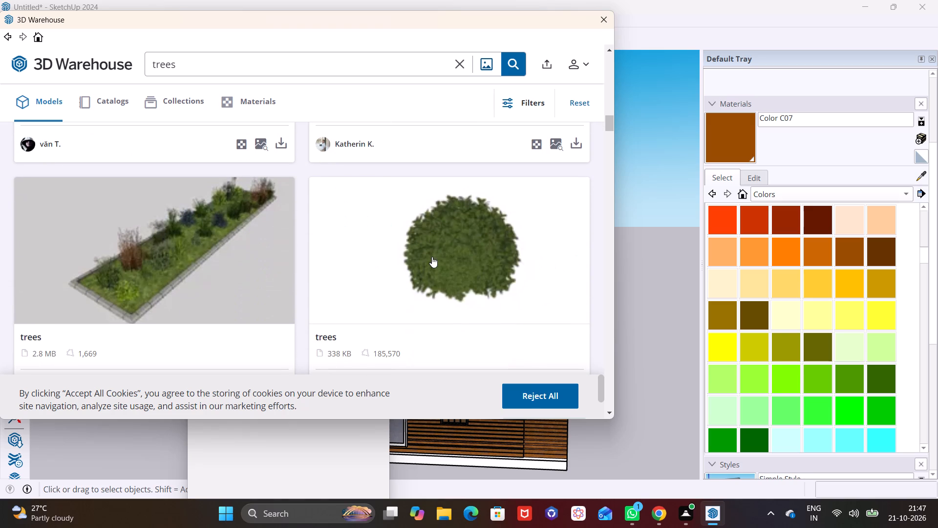
{"action": "scroll", "coordinate": [432, 257], "scroll_direction": "down", "scroll_amount": 1}
{"action": "left_click", "coordinate": [575, 319]}
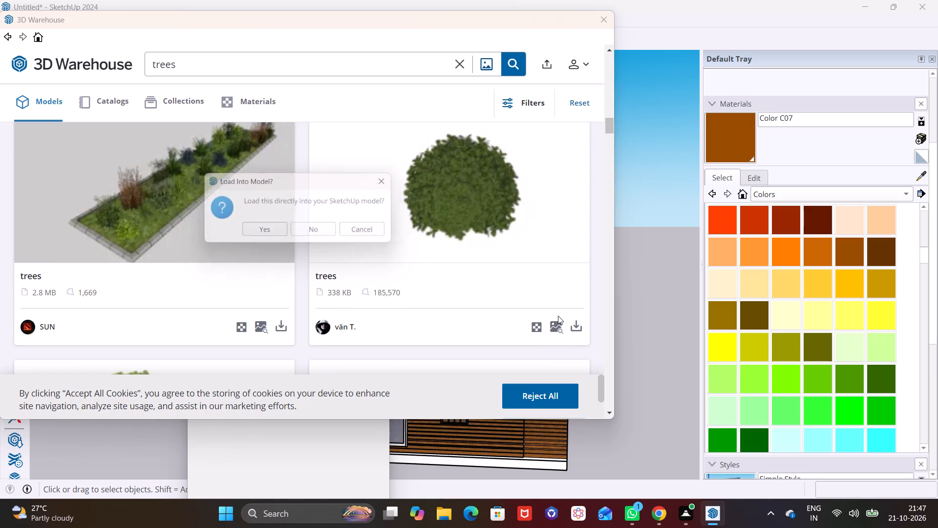
{"action": "left_click", "coordinate": [269, 231]}
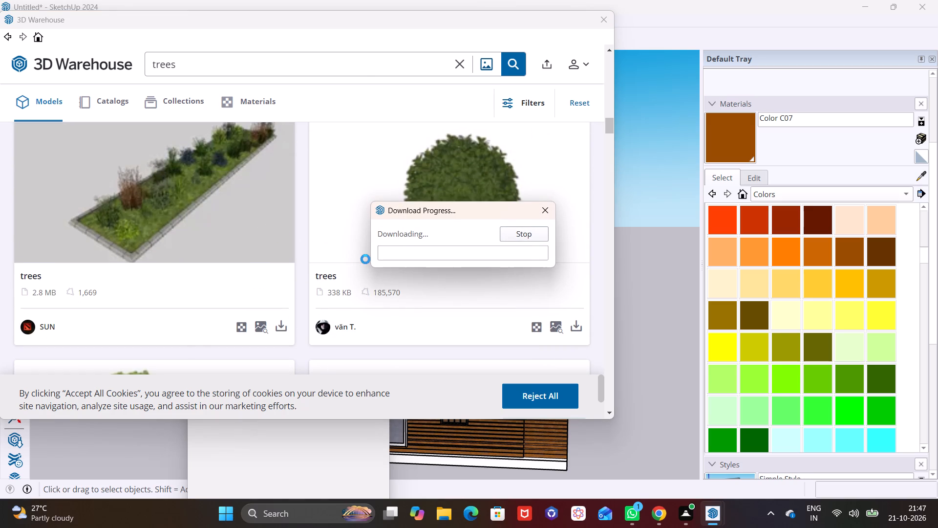
Place the bush on the upper balcony floor, behind the glass railing near the front corner column.
{"action": "left_click", "coordinate": [380, 192]}
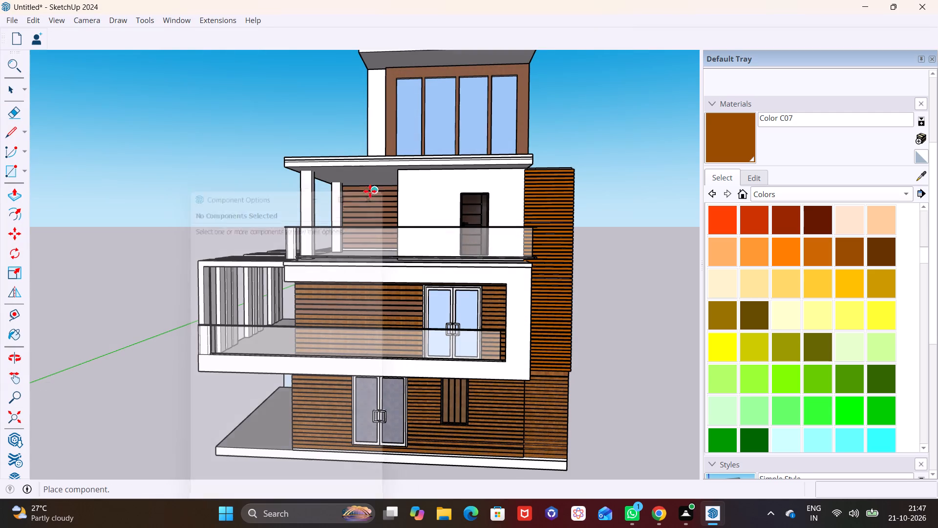
{"action": "scroll", "coordinate": [331, 245], "scroll_direction": "up", "scroll_amount": 13}
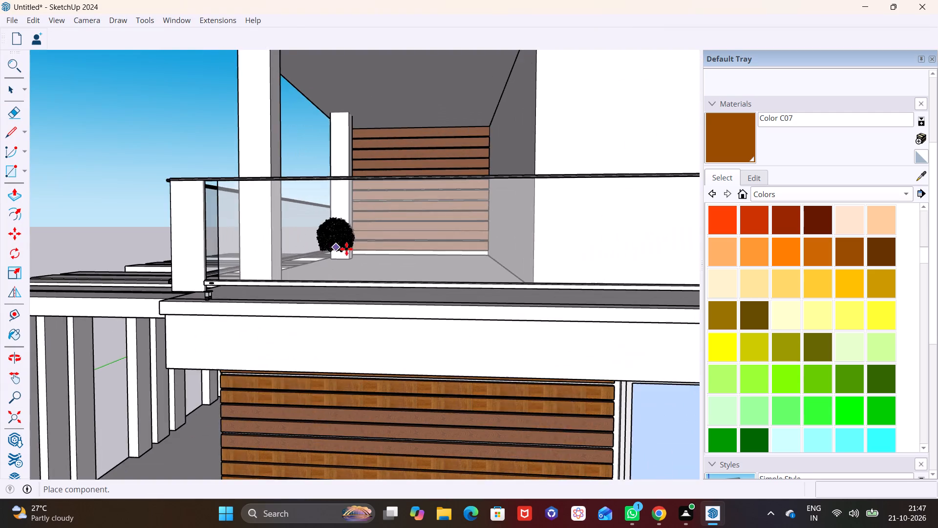
{"action": "middle_click_drag", "start_coordinate": [364, 250], "coordinate": [310, 338]}
{"action": "left_click", "coordinate": [322, 284]}
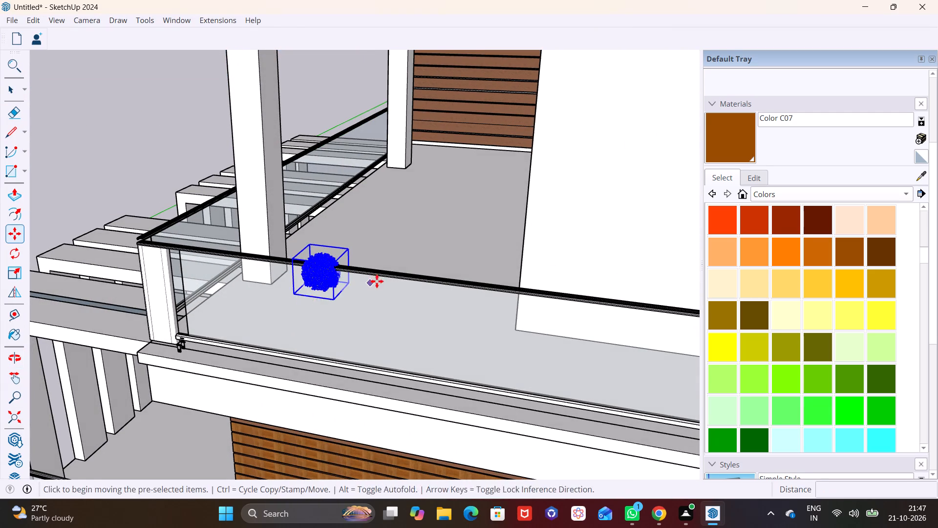
Move the bush across the upper balcony floor to a spot inside the railing corner, beside the column.
{"action": "middle_click_drag", "start_coordinate": [379, 280], "coordinate": [198, 310]}
{"action": "key", "text": "m"}
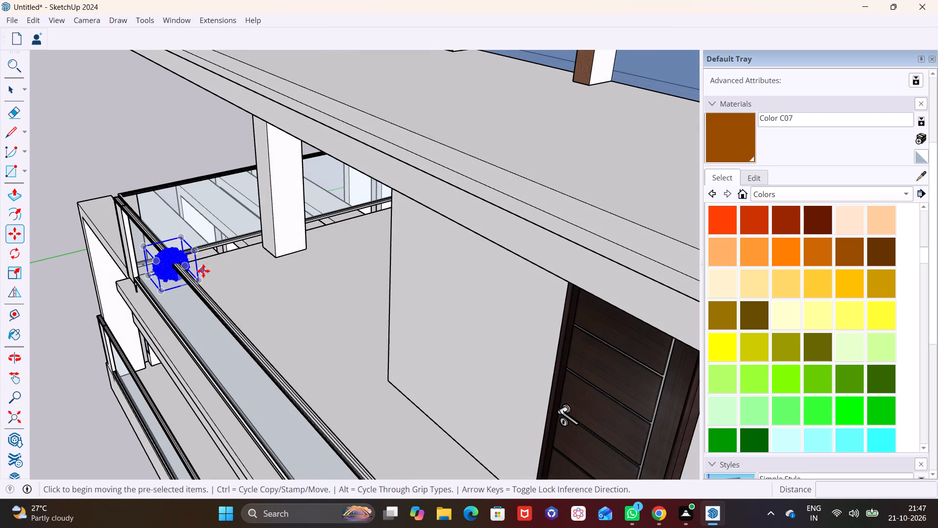
{"action": "left_click_drag", "start_coordinate": [194, 264], "coordinate": [201, 263]}
{"action": "key", "text": "space"}
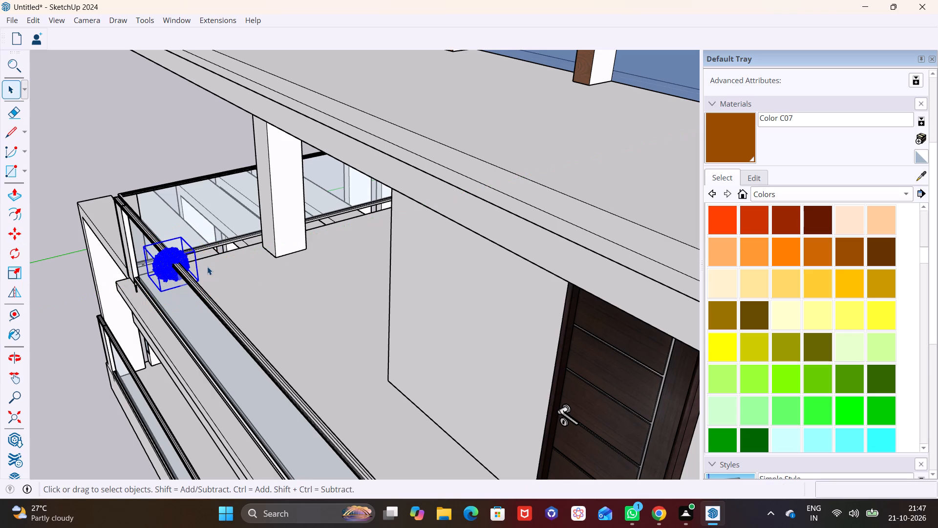
{"action": "key", "text": "m"}
{"action": "left_click", "coordinate": [182, 251]}
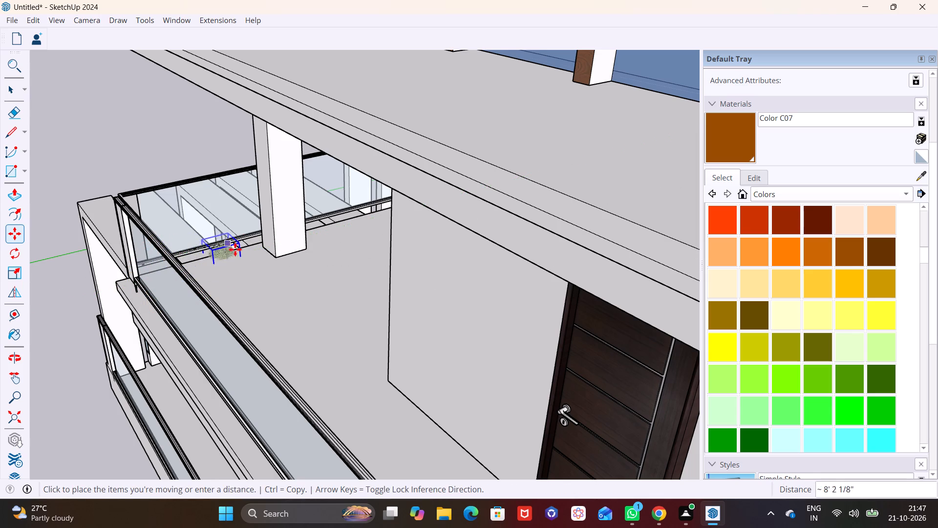
{"action": "left_click", "coordinate": [241, 271]}
Scale the balcony bush up uniformly by a factor of about 3.
{"action": "scroll", "coordinate": [259, 264], "scroll_direction": "up", "scroll_amount": 9}
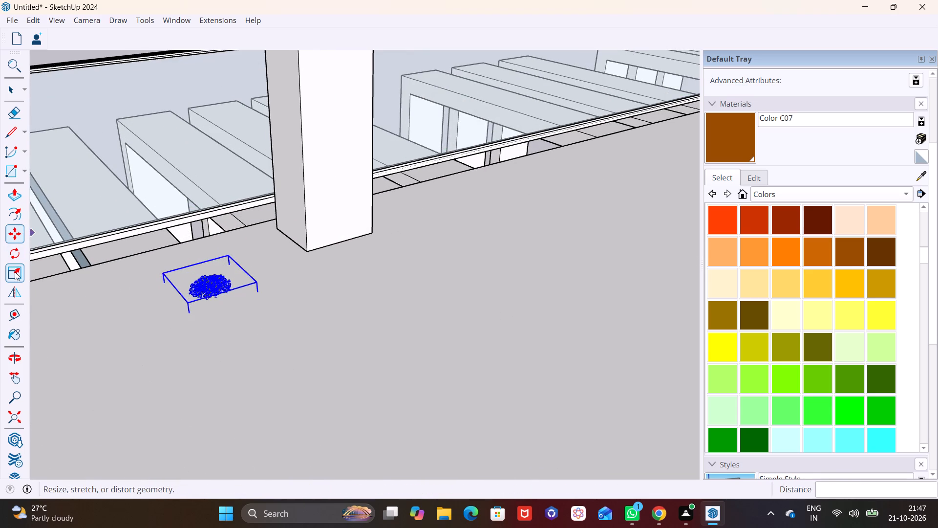
{"action": "left_click", "coordinate": [15, 272]}
{"action": "left_click", "coordinate": [253, 279]}
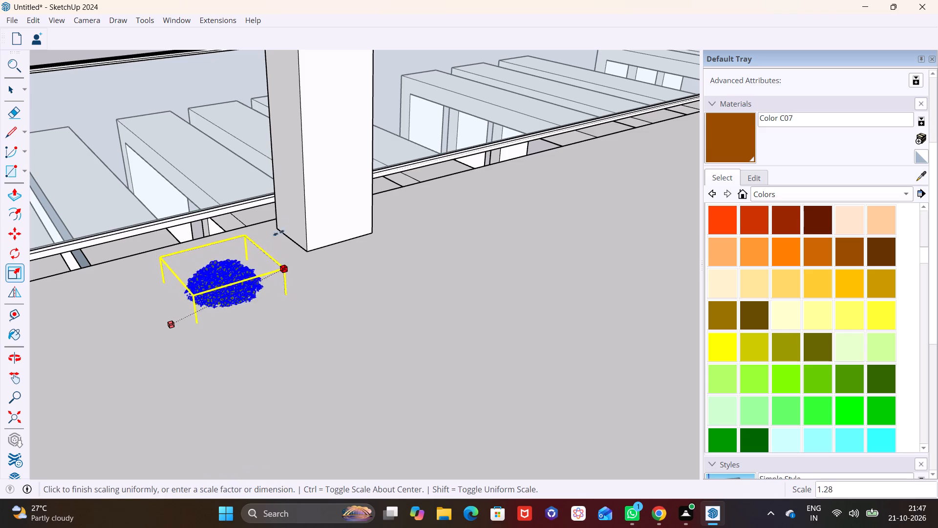
{"action": "left_click", "coordinate": [442, 110]}
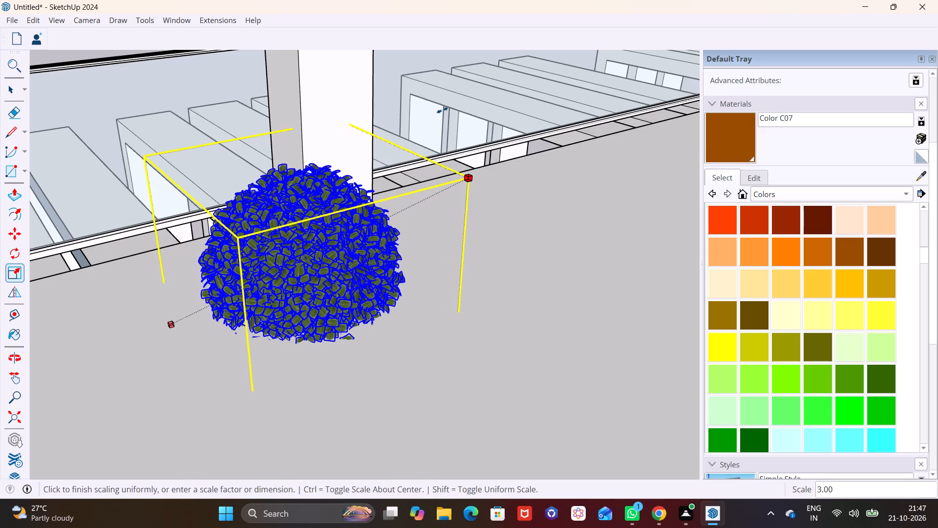
{"action": "key", "text": "space"}
{"action": "left_click", "coordinate": [442, 224]}
Scale the balcony bush up uniformly once more from its upper corner, so it fills more of the space beside the column.
{"action": "scroll", "coordinate": [385, 253], "scroll_direction": "down", "scroll_amount": 4}
{"action": "middle_click_drag", "start_coordinate": [348, 303], "coordinate": [471, 265]}
{"action": "scroll", "coordinate": [428, 239], "scroll_direction": "down", "scroll_amount": 1}
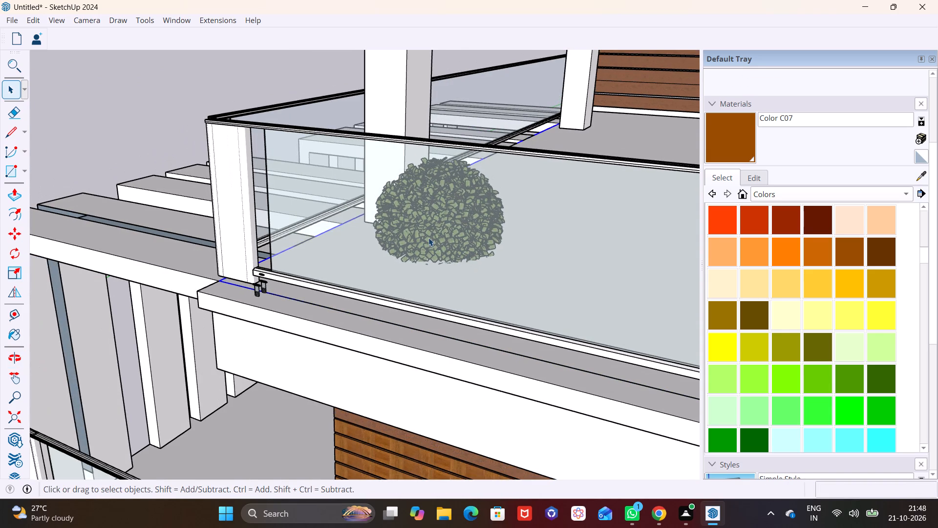
{"action": "middle_click_drag", "start_coordinate": [428, 237], "coordinate": [345, 283], "text": "shift"}
{"action": "middle_click_drag", "start_coordinate": [438, 259], "coordinate": [235, 352]}
{"action": "middle_click_drag", "start_coordinate": [260, 299], "coordinate": [379, 300]}
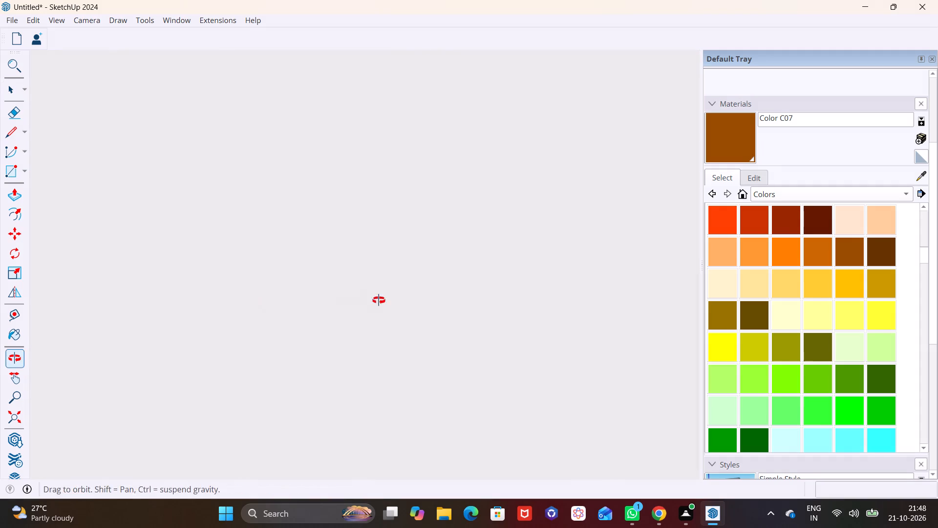
{"action": "middle_click_drag", "start_coordinate": [379, 300], "coordinate": [384, 299]}
{"action": "scroll", "coordinate": [222, 281], "scroll_direction": "down", "scroll_amount": 20}
{"action": "scroll", "coordinate": [222, 281], "scroll_direction": "down", "scroll_amount": 9}
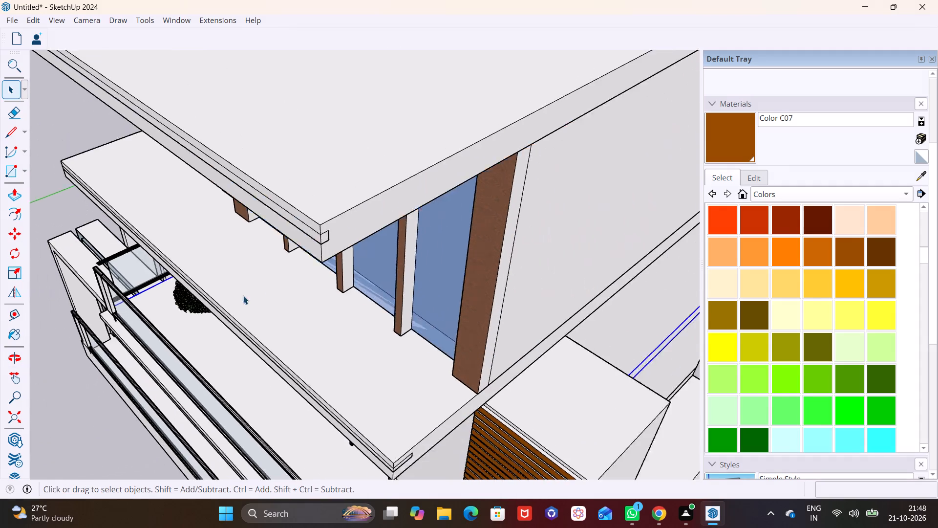
{"action": "scroll", "coordinate": [243, 296], "scroll_direction": "down", "scroll_amount": 2}
{"action": "middle_click_drag", "start_coordinate": [215, 310], "coordinate": [291, 261], "text": "shift"}
{"action": "scroll", "coordinate": [262, 263], "scroll_direction": "up", "scroll_amount": 7}
{"action": "middle_click_drag", "start_coordinate": [270, 271], "coordinate": [323, 265]}
{"action": "scroll", "coordinate": [305, 271], "scroll_direction": "up", "scroll_amount": 1, "text": "shift"}
{"action": "scroll", "coordinate": [288, 272], "scroll_direction": "up", "scroll_amount": 3}
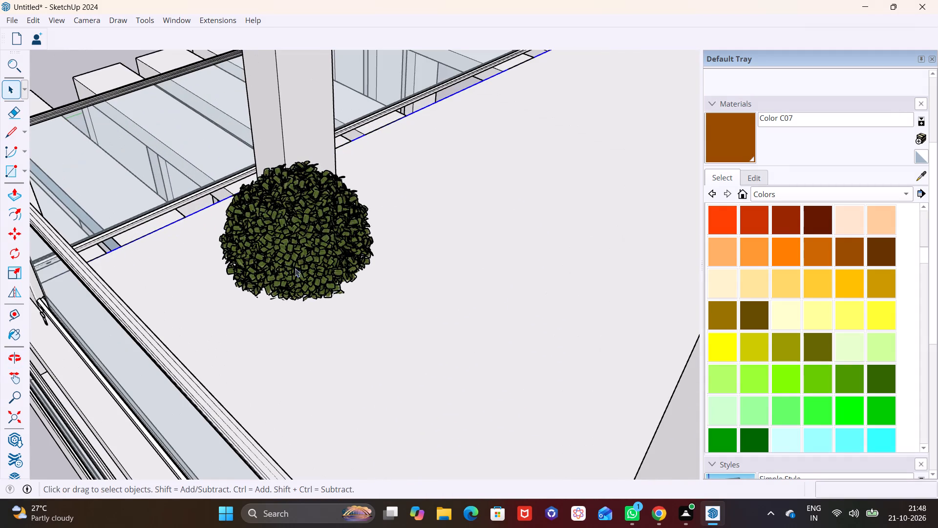
{"action": "left_click", "coordinate": [298, 262]}
{"action": "left_click", "coordinate": [19, 271]}
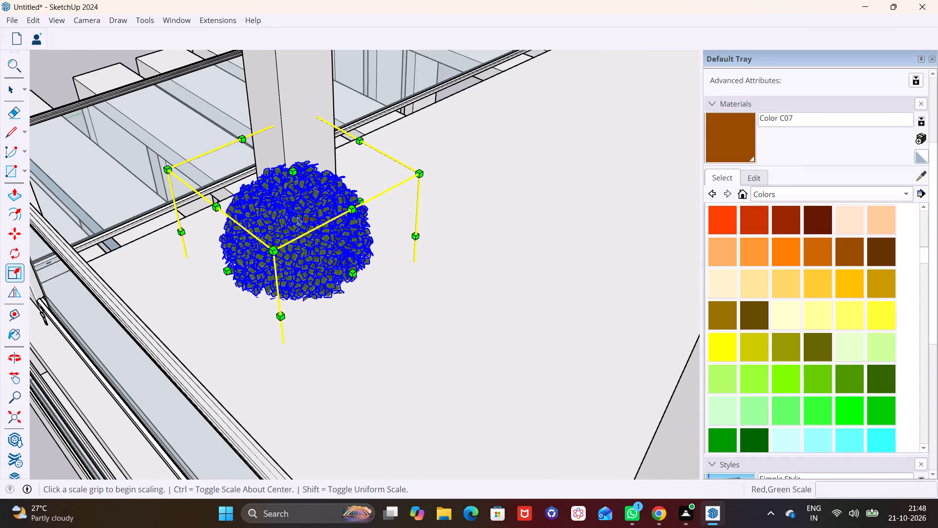
{"action": "left_click", "coordinate": [419, 172]}
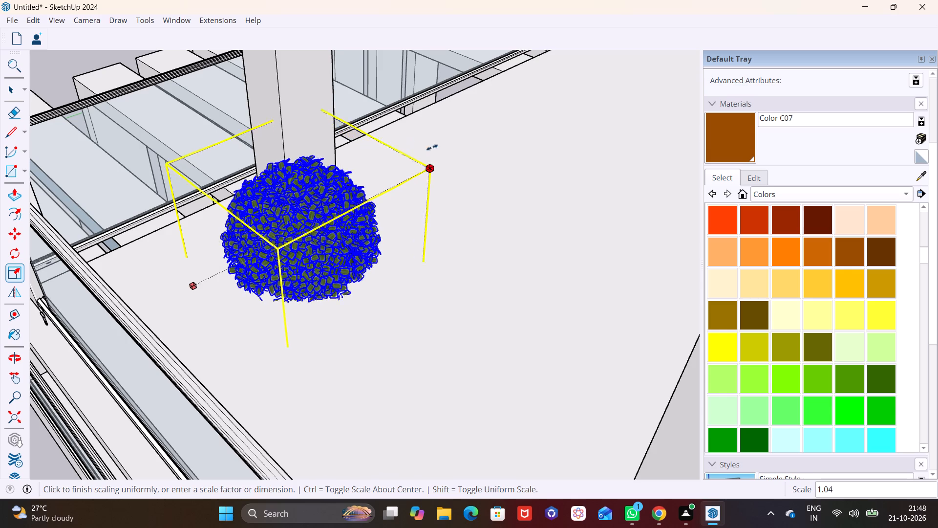
{"action": "left_click", "coordinate": [523, 129]}
{"action": "middle_click_drag", "start_coordinate": [274, 308], "coordinate": [359, 169]}
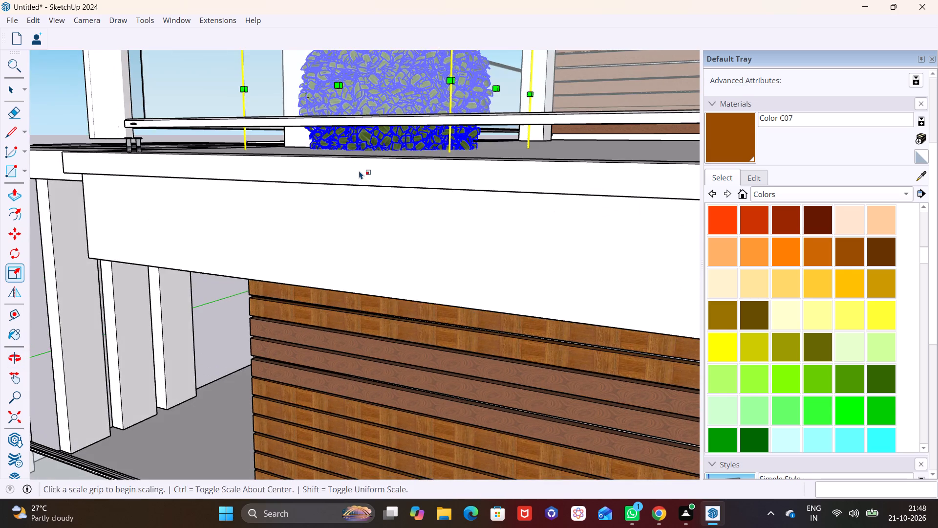
{"action": "middle_click_drag", "start_coordinate": [358, 181], "coordinate": [490, 282]}
{"action": "key", "text": "space"}
{"action": "left_click", "coordinate": [403, 305]}
Move the enlarged bush about 2' across the upper balcony floor, away from the column toward the front glass railing.
{"action": "scroll", "coordinate": [405, 283], "scroll_direction": "down", "scroll_amount": 3}
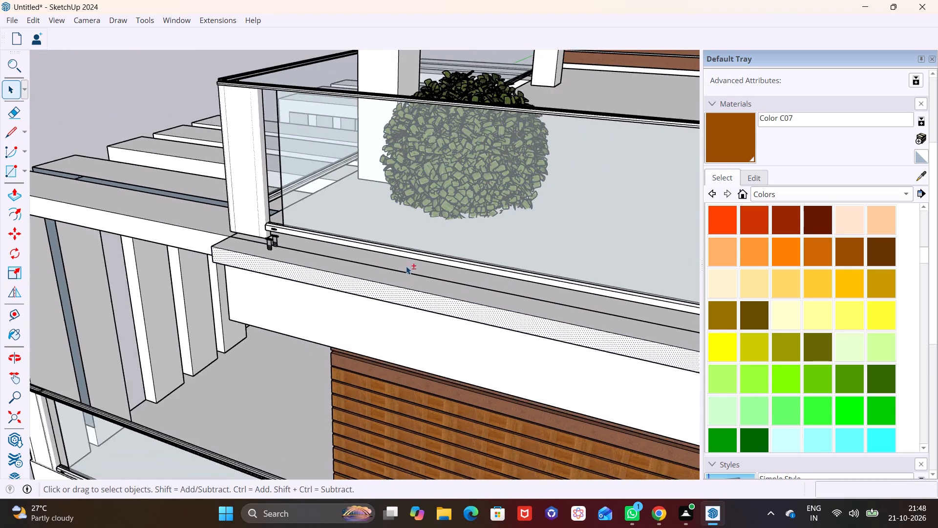
{"action": "scroll", "coordinate": [406, 266], "scroll_direction": "down", "scroll_amount": 2}
{"action": "middle_click_drag", "start_coordinate": [403, 276], "coordinate": [391, 313], "text": "shift"}
{"action": "middle_click_drag", "start_coordinate": [430, 242], "coordinate": [226, 347], "text": "shift"}
{"action": "middle_click_drag", "start_coordinate": [366, 305], "coordinate": [271, 374]}
{"action": "middle_click", "coordinate": [253, 337]}
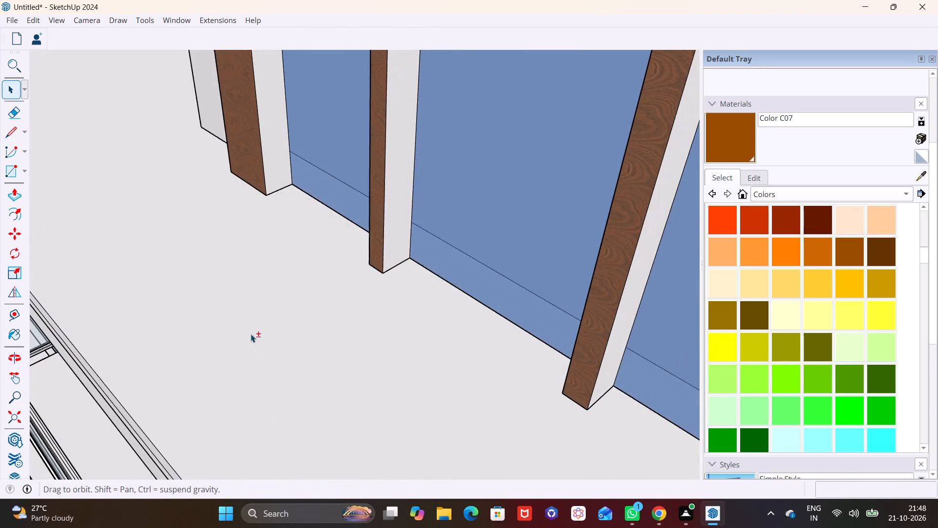
{"action": "middle_click_drag", "start_coordinate": [251, 334], "coordinate": [596, 190], "text": "shift"}
{"action": "left_click", "coordinate": [370, 275]}
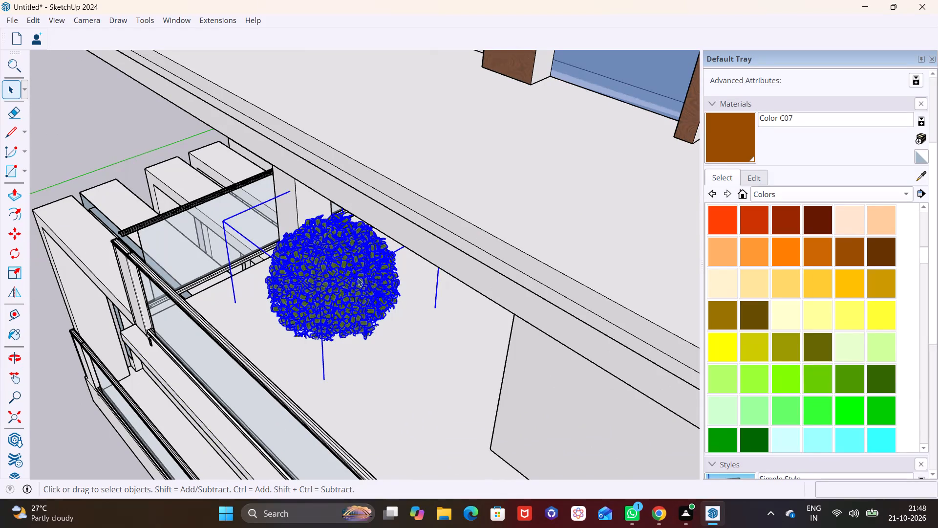
{"action": "key", "text": "m"}
{"action": "left_click", "coordinate": [355, 287]}
{"action": "left_click", "coordinate": [303, 311]}
{"action": "key", "text": "space"}
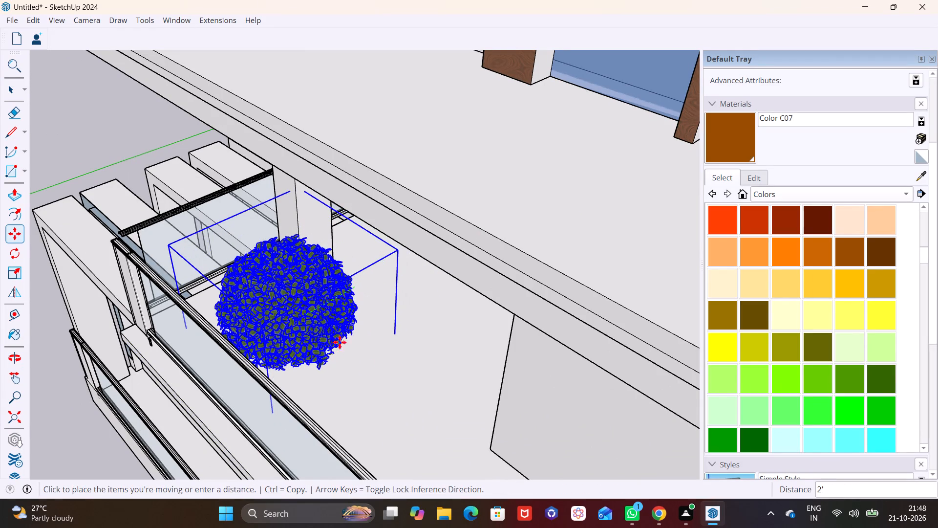
{"action": "left_click", "coordinate": [367, 367]}
Reopen 3D Warehouse on the trees search to look for more planting.
{"action": "scroll", "coordinate": [367, 365], "scroll_direction": "down", "scroll_amount": 4}
{"action": "middle_click_drag", "start_coordinate": [372, 373], "coordinate": [468, 207]}
{"action": "middle_click_drag", "start_coordinate": [464, 218], "coordinate": [199, 263], "text": "shift"}
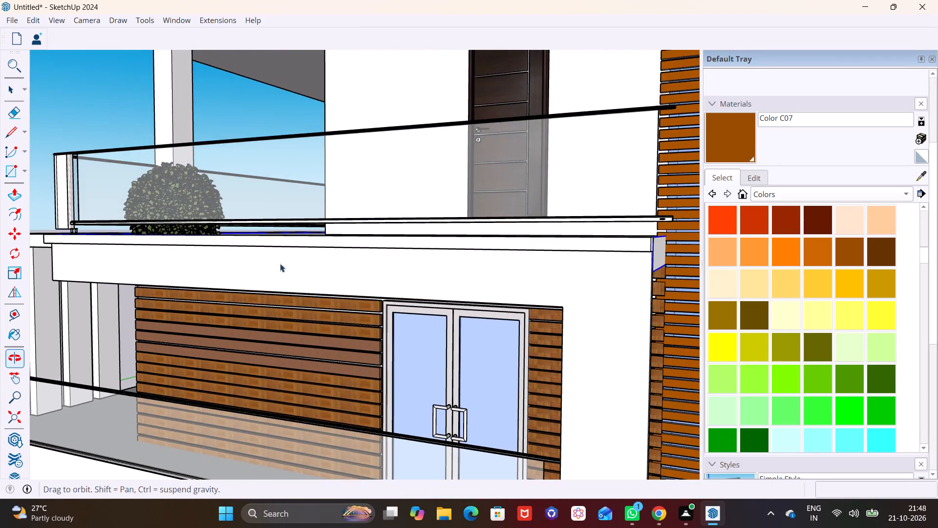
{"action": "middle_click_drag", "start_coordinate": [300, 298], "coordinate": [432, 336]}
{"action": "scroll", "coordinate": [433, 315], "scroll_direction": "down", "scroll_amount": 7}
{"action": "middle_click_drag", "start_coordinate": [498, 329], "coordinate": [395, 327], "text": "shift"}
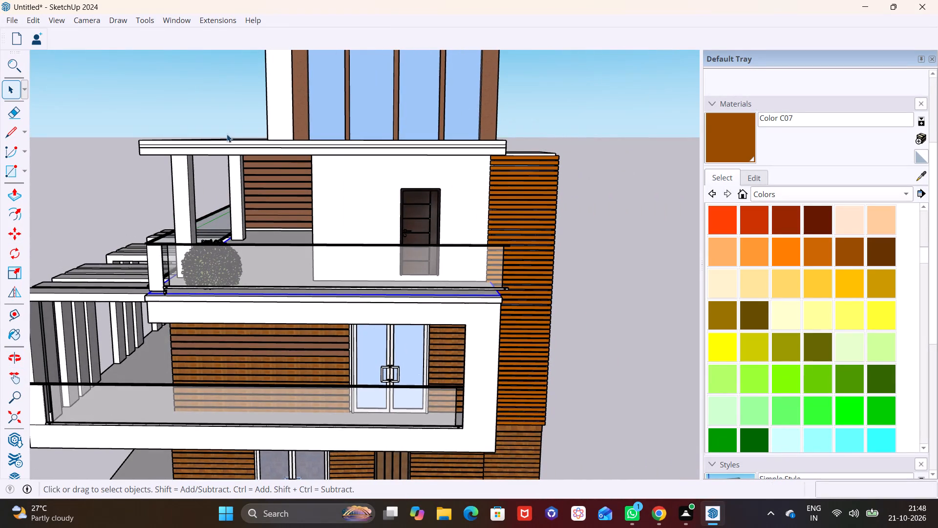
{"action": "left_click", "coordinate": [183, 21]}
{"action": "left_click", "coordinate": [217, 115]}
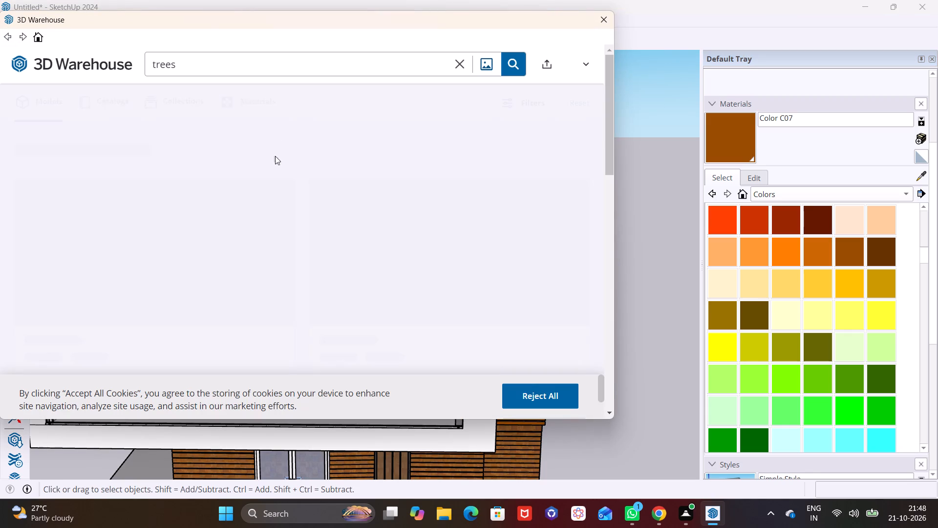
Browse the trees search results in 3D Warehouse, examining the models for another tree or plant suited to the house.
{"action": "scroll", "coordinate": [318, 215], "scroll_direction": "down", "scroll_amount": 2}
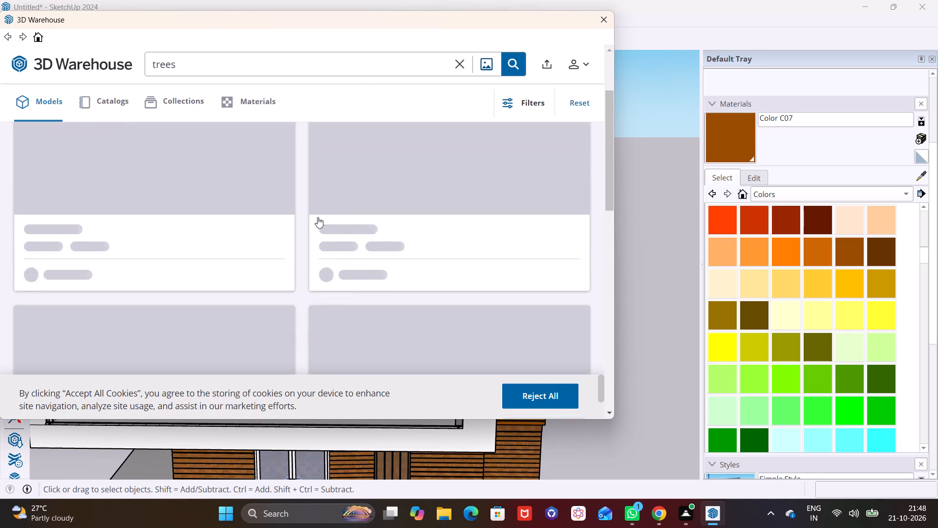
{"action": "middle_click_drag", "start_coordinate": [318, 232], "coordinate": [318, 275]}
{"action": "scroll", "coordinate": [344, 245], "scroll_direction": "down", "scroll_amount": 1}
{"action": "middle_click_drag", "start_coordinate": [345, 252], "coordinate": [345, 266]}
{"action": "scroll", "coordinate": [345, 252], "scroll_direction": "down", "scroll_amount": 1}
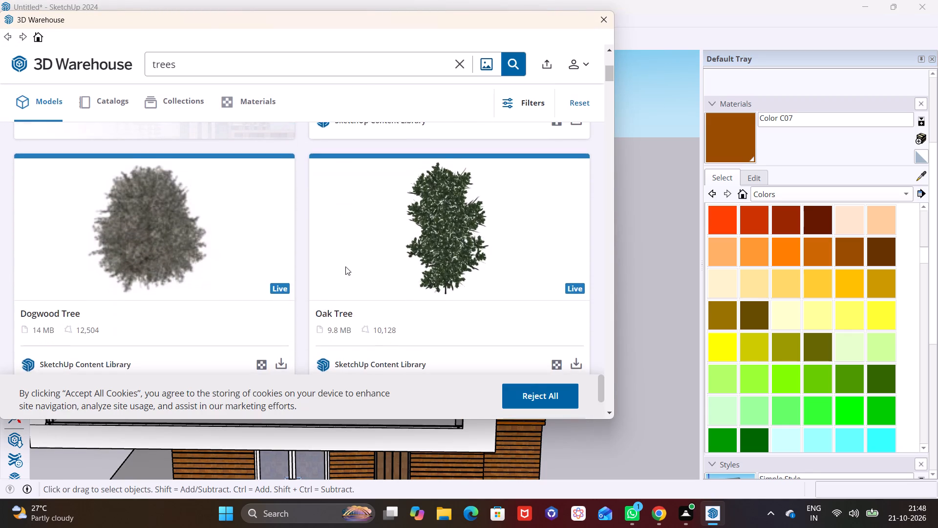
{"action": "scroll", "coordinate": [345, 266], "scroll_direction": "down", "scroll_amount": 3}
{"action": "middle_click", "coordinate": [345, 266]}
{"action": "scroll", "coordinate": [345, 267], "scroll_direction": "down", "scroll_amount": 1}
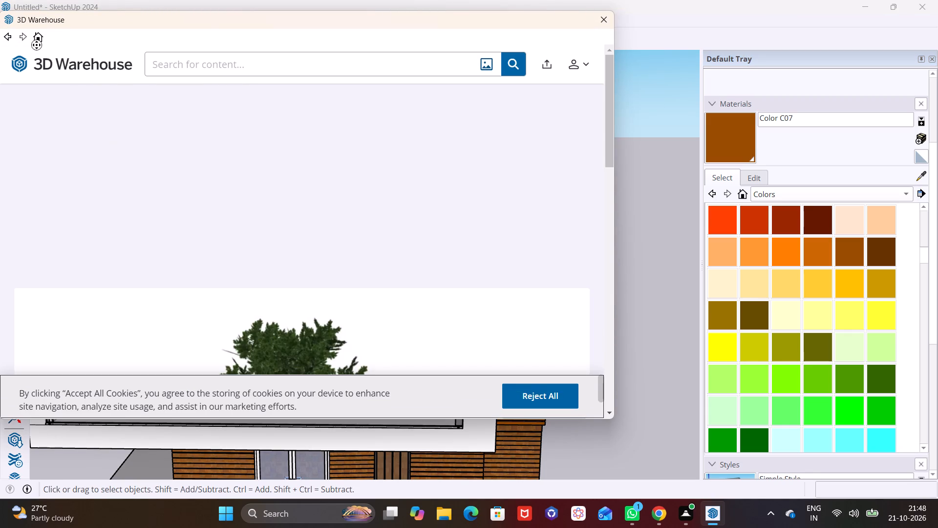
{"action": "left_click", "coordinate": [8, 36]}
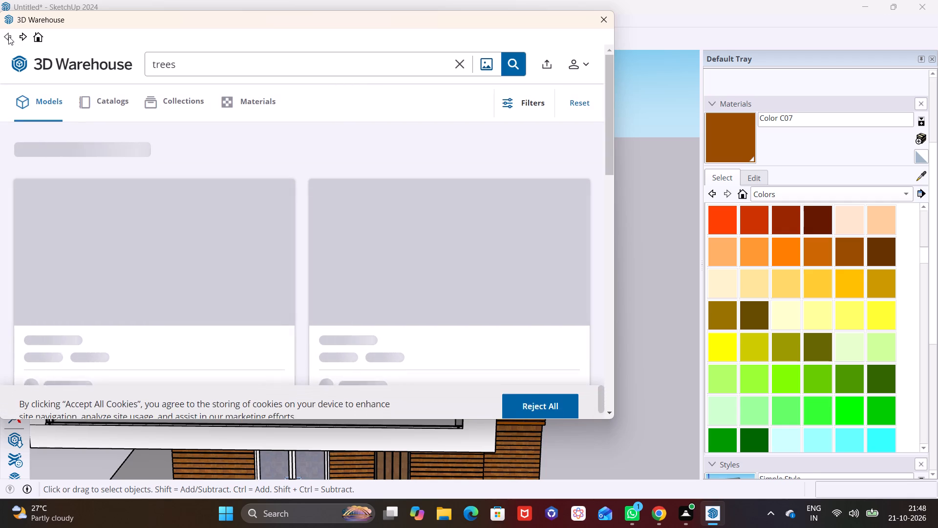
{"action": "left_click_drag", "start_coordinate": [611, 124], "coordinate": [612, 134]}
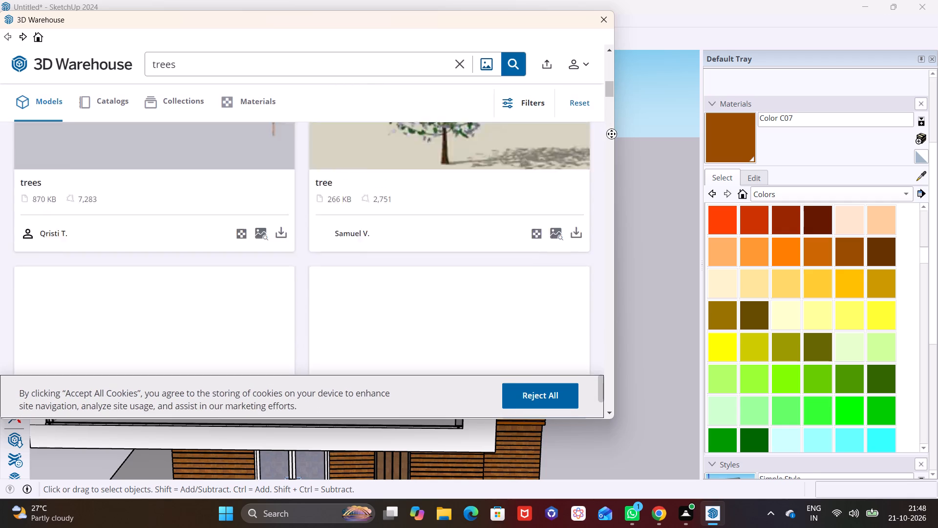
{"action": "left_click_drag", "start_coordinate": [612, 134], "coordinate": [610, 154]}
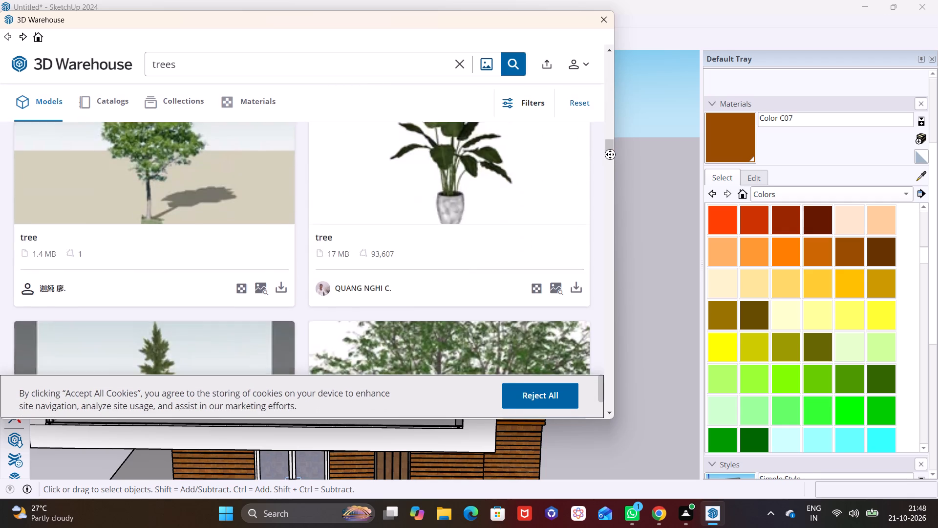
{"action": "left_click_drag", "start_coordinate": [610, 154], "coordinate": [609, 182]}
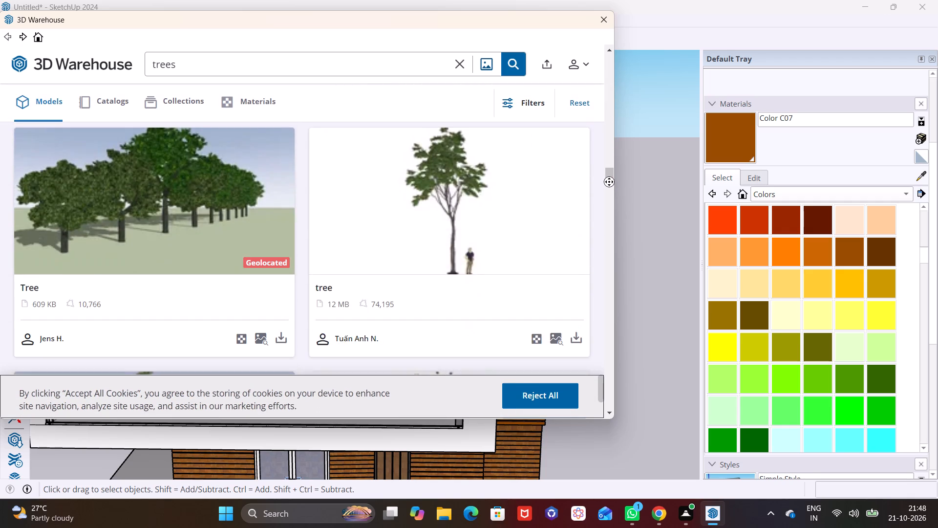
{"action": "left_click_drag", "start_coordinate": [609, 182], "coordinate": [610, 208]}
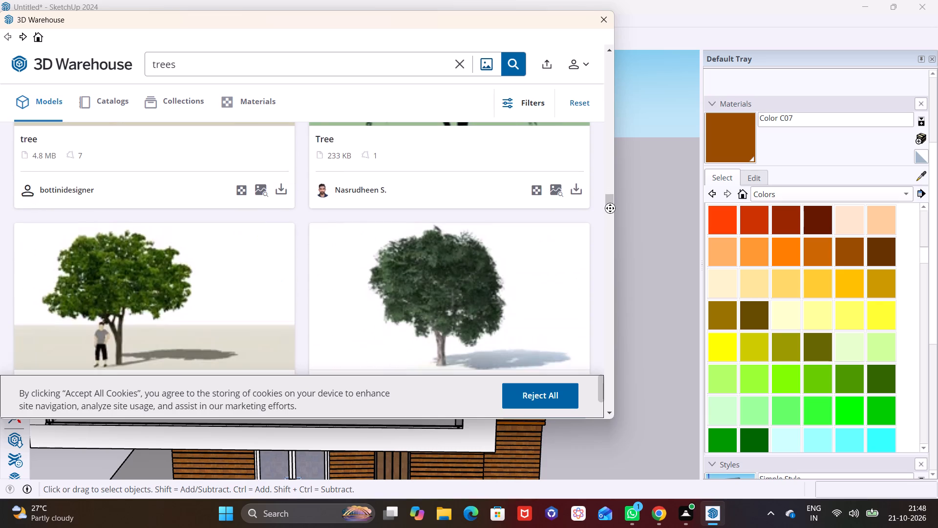
{"action": "left_click_drag", "start_coordinate": [610, 208], "coordinate": [611, 218]}
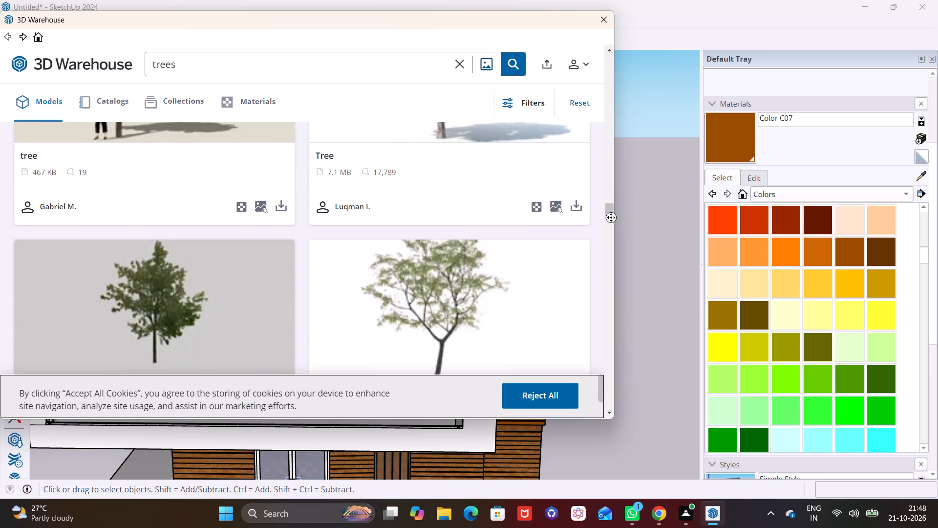
{"action": "left_click_drag", "start_coordinate": [611, 218], "coordinate": [612, 242]}
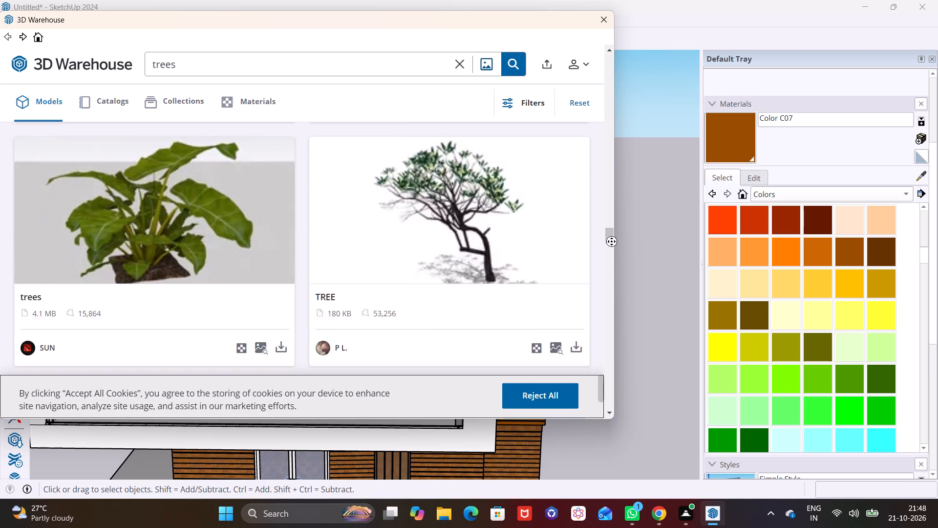
{"action": "left_click_drag", "start_coordinate": [612, 242], "coordinate": [614, 261]}
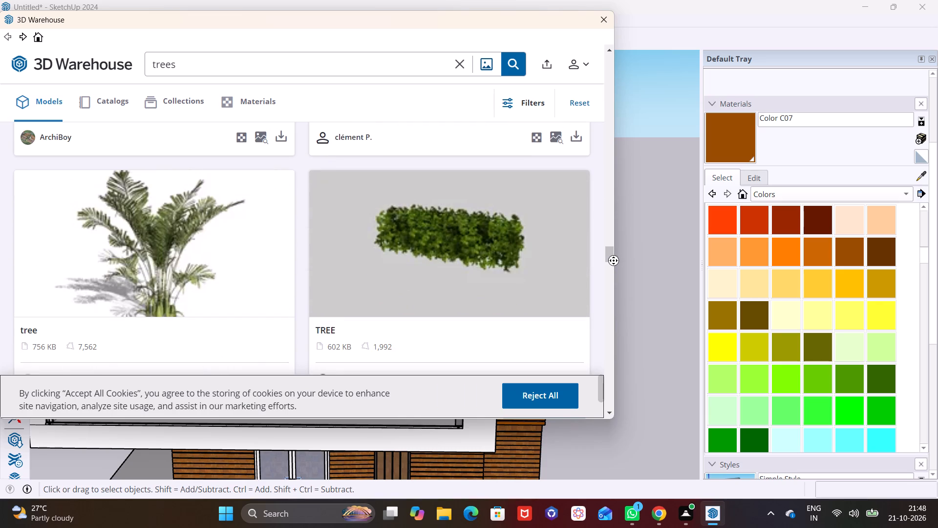
{"action": "left_click_drag", "start_coordinate": [614, 261], "coordinate": [614, 279]}
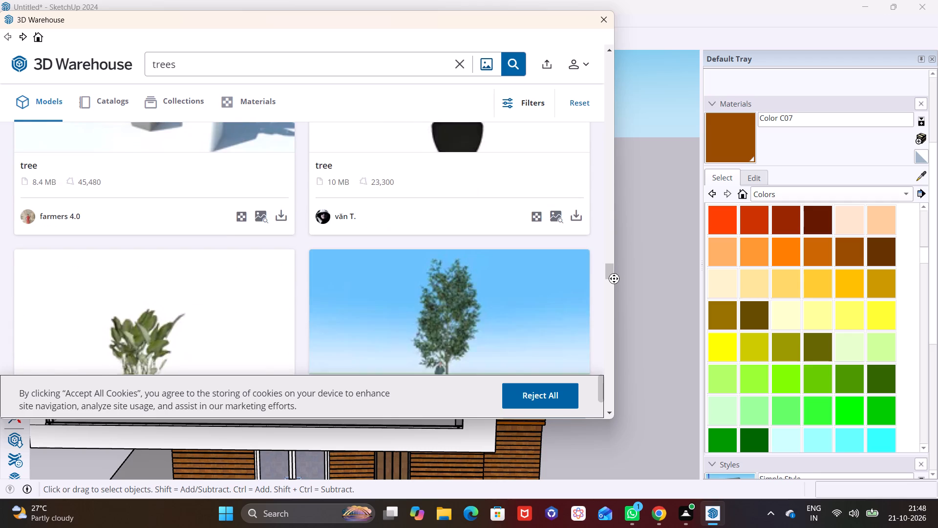
{"action": "left_click_drag", "start_coordinate": [614, 279], "coordinate": [612, 307]}
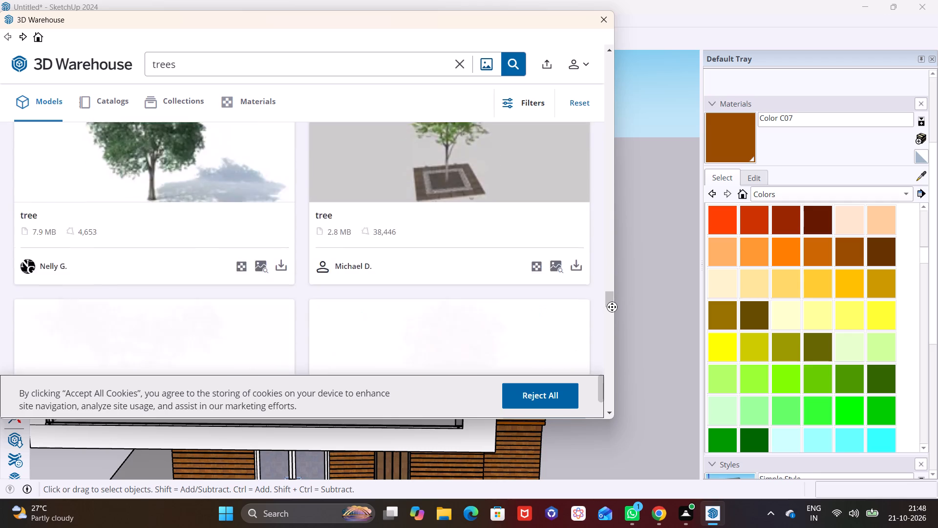
{"action": "left_click_drag", "start_coordinate": [612, 307], "coordinate": [609, 329]}
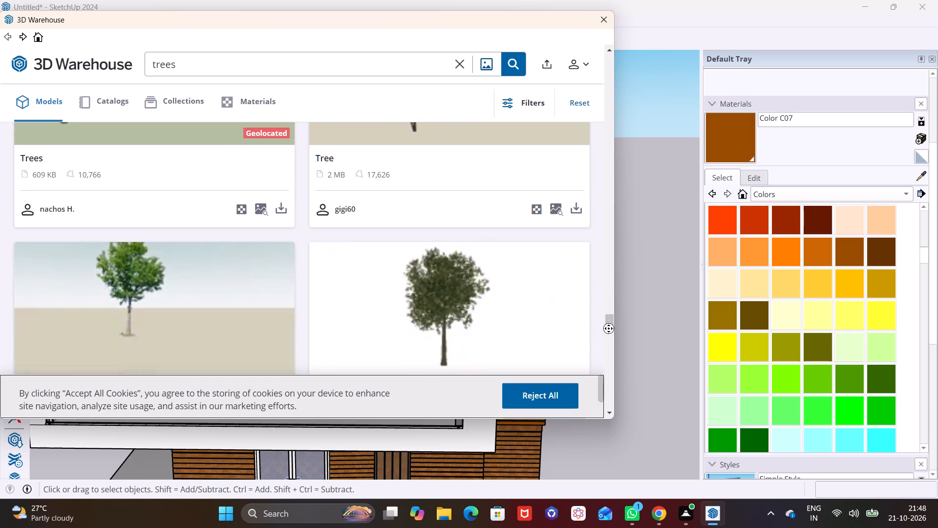
{"action": "left_click_drag", "start_coordinate": [609, 329], "coordinate": [607, 352]}
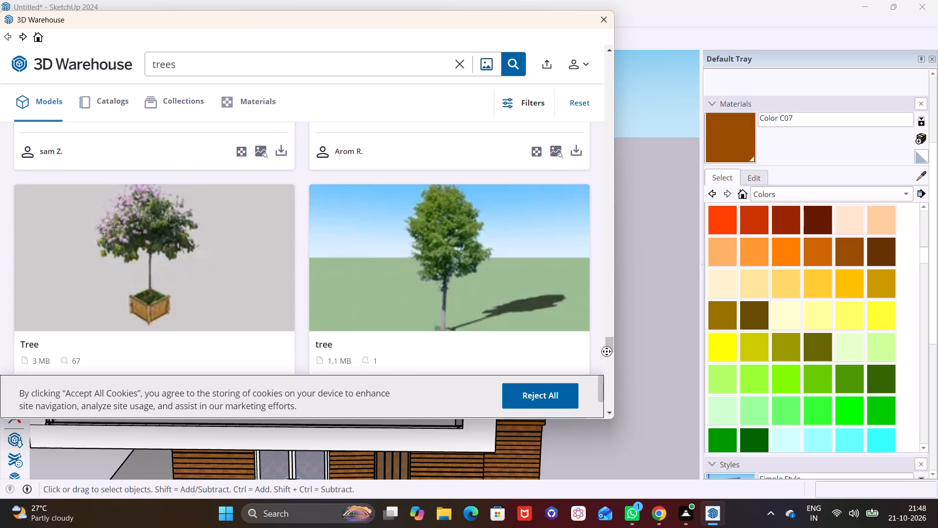
{"action": "left_click_drag", "start_coordinate": [607, 352], "coordinate": [616, 341]}
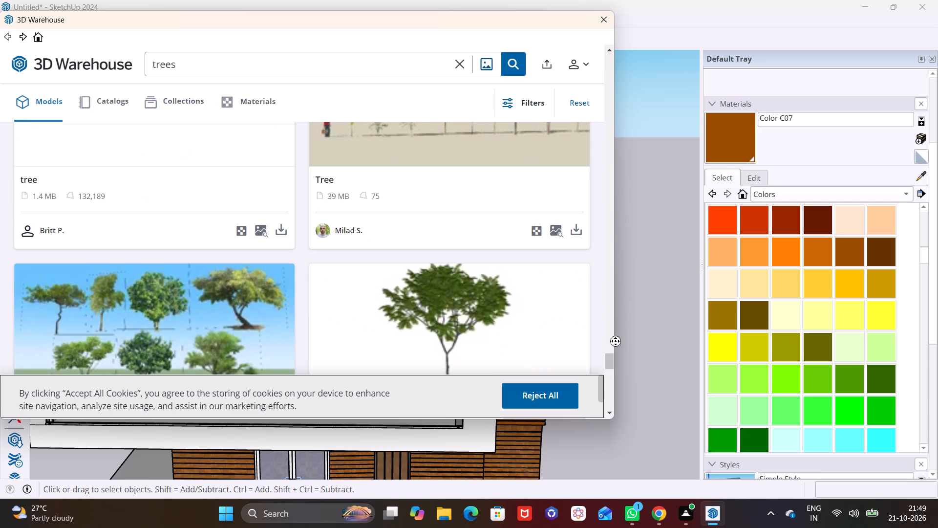
{"action": "left_click_drag", "start_coordinate": [616, 341], "coordinate": [618, 317]}
{"action": "left_click_drag", "start_coordinate": [614, 360], "coordinate": [607, 336]}
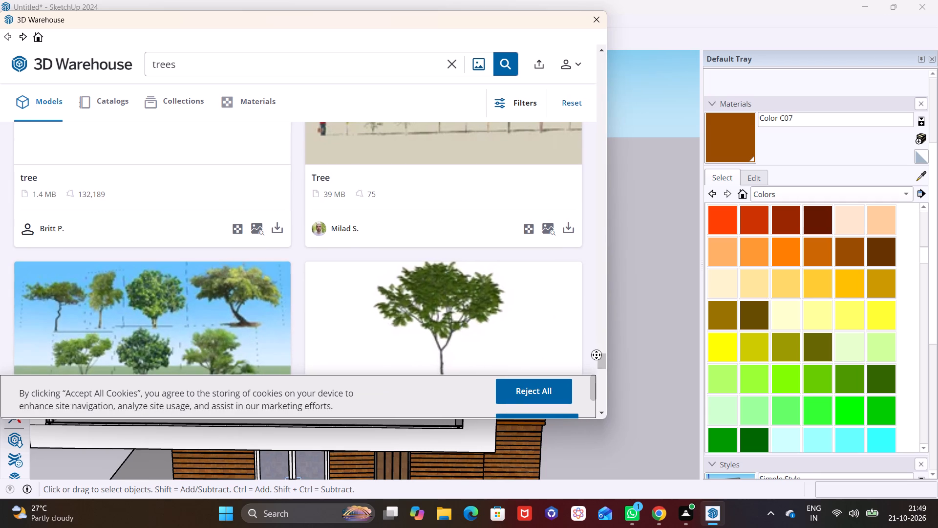
{"action": "left_click_drag", "start_coordinate": [604, 357], "coordinate": [601, 294]}
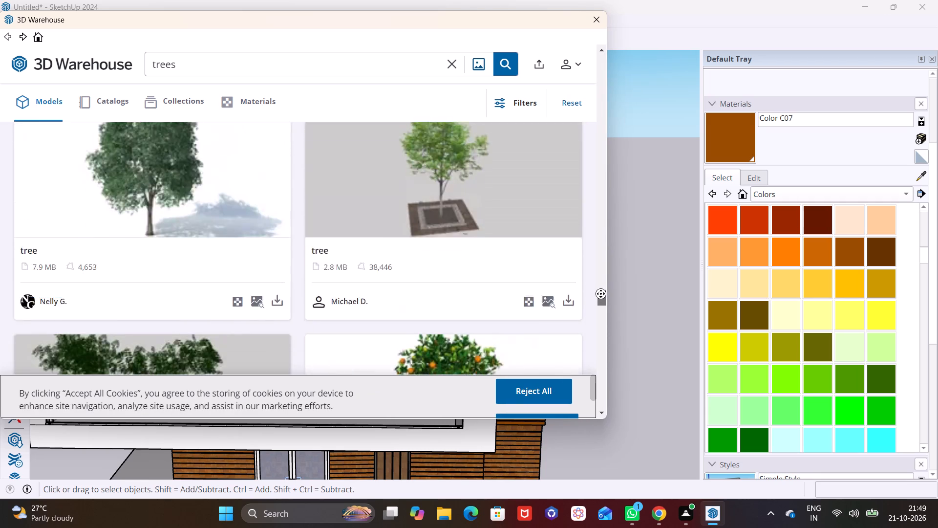
{"action": "left_click_drag", "start_coordinate": [601, 294], "coordinate": [595, 233]}
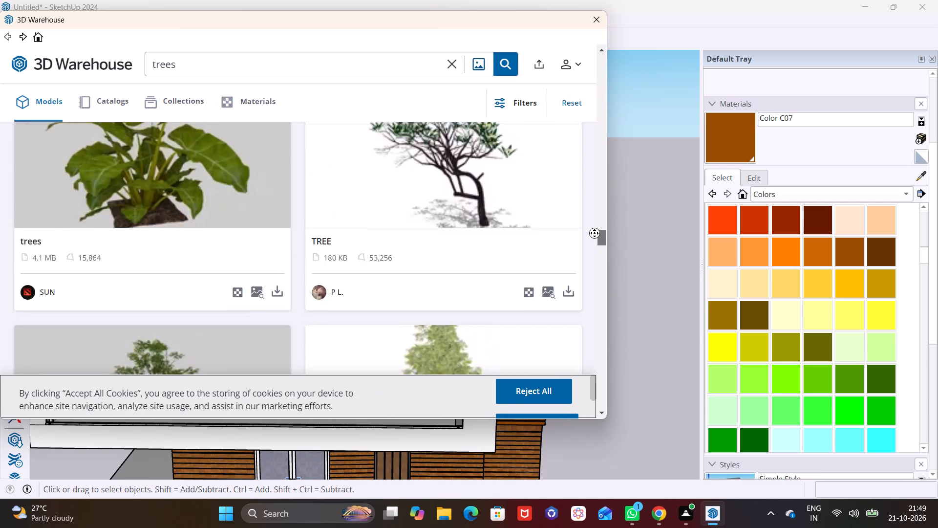
{"action": "left_click_drag", "start_coordinate": [595, 233], "coordinate": [594, 222]}
{"action": "left_click_drag", "start_coordinate": [599, 226], "coordinate": [605, 211]}
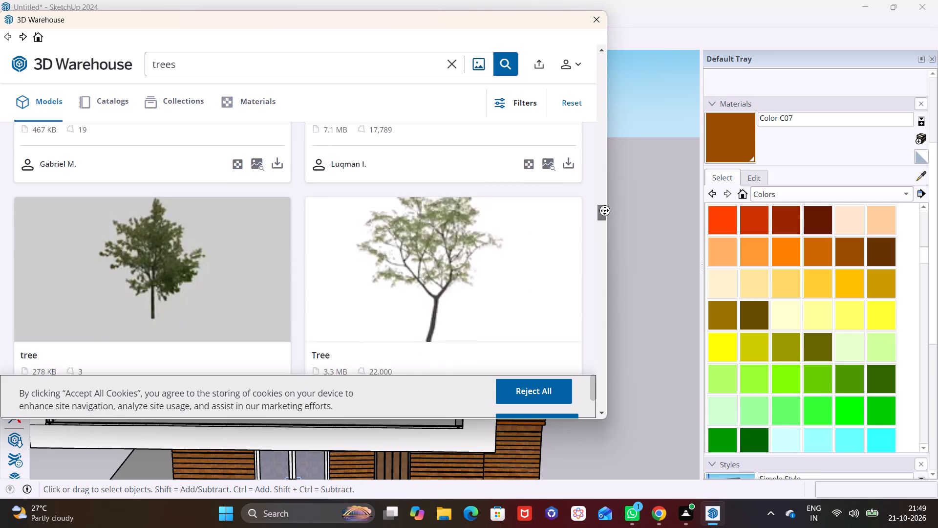
{"action": "left_click_drag", "start_coordinate": [605, 211], "coordinate": [605, 207]}
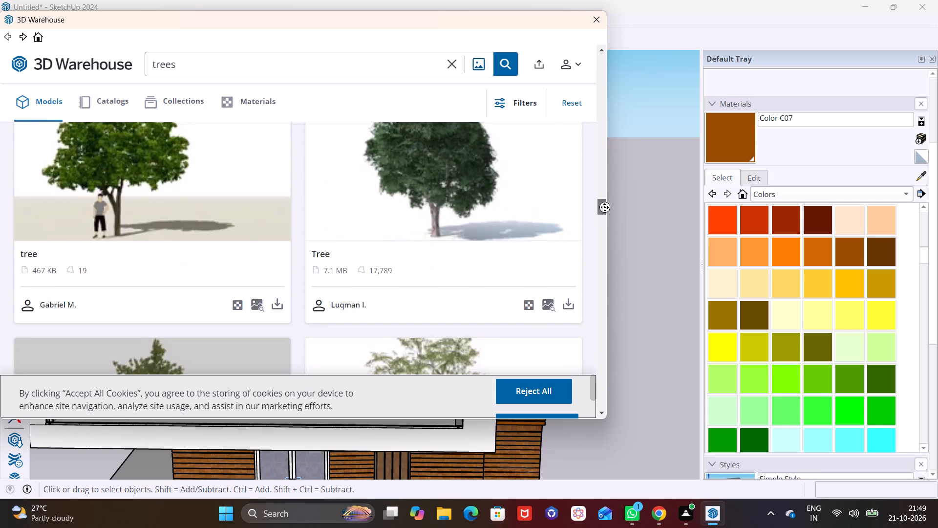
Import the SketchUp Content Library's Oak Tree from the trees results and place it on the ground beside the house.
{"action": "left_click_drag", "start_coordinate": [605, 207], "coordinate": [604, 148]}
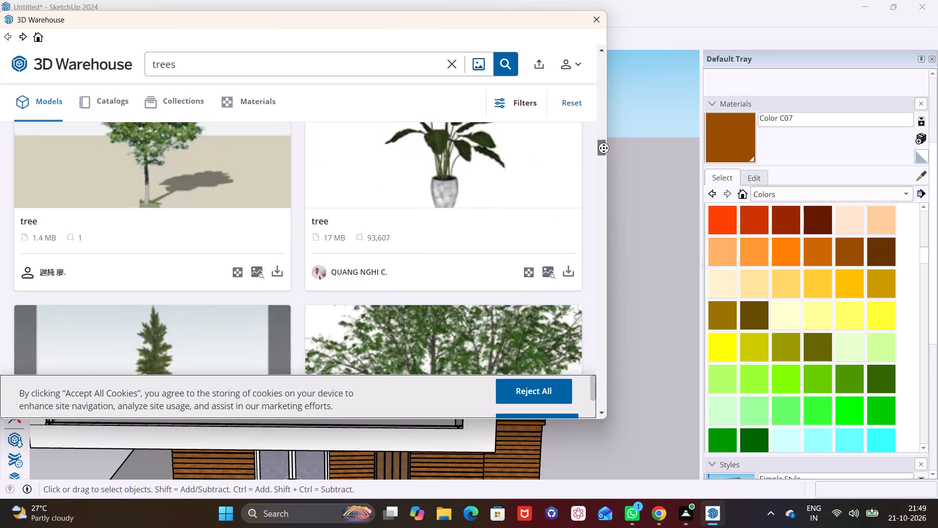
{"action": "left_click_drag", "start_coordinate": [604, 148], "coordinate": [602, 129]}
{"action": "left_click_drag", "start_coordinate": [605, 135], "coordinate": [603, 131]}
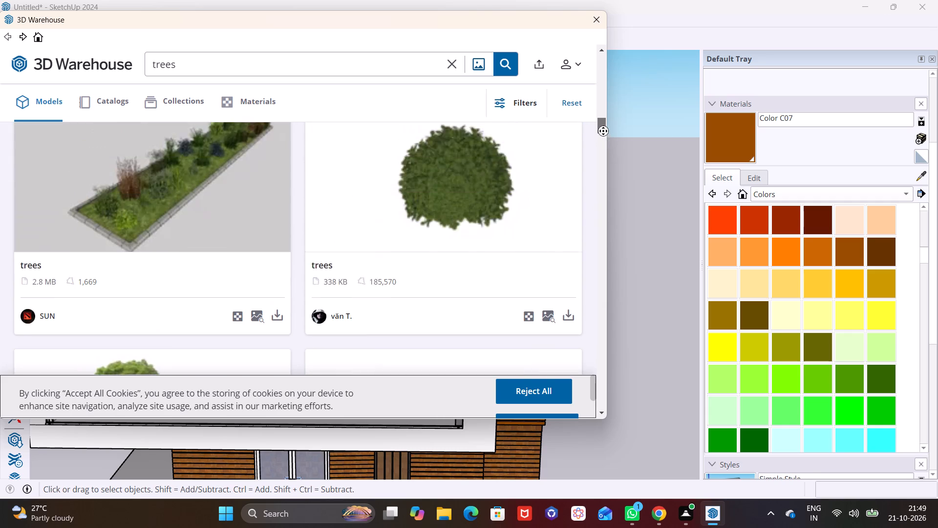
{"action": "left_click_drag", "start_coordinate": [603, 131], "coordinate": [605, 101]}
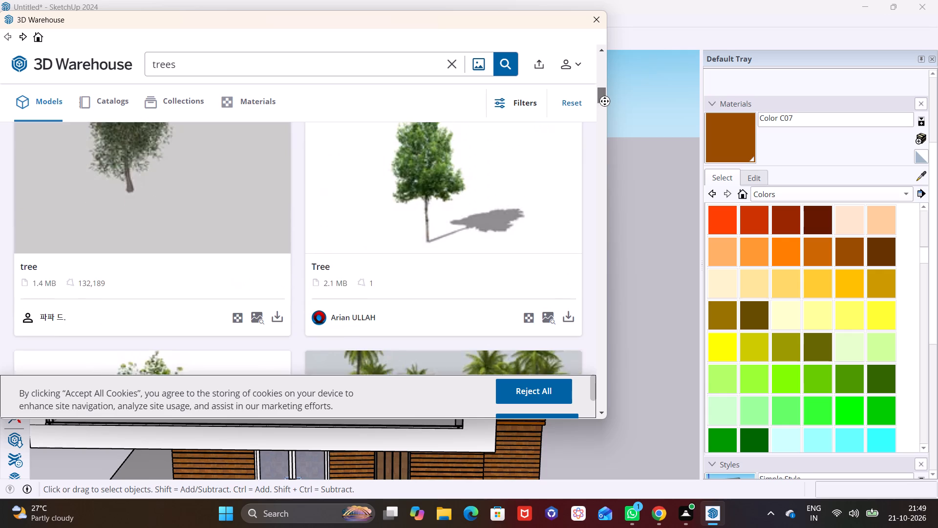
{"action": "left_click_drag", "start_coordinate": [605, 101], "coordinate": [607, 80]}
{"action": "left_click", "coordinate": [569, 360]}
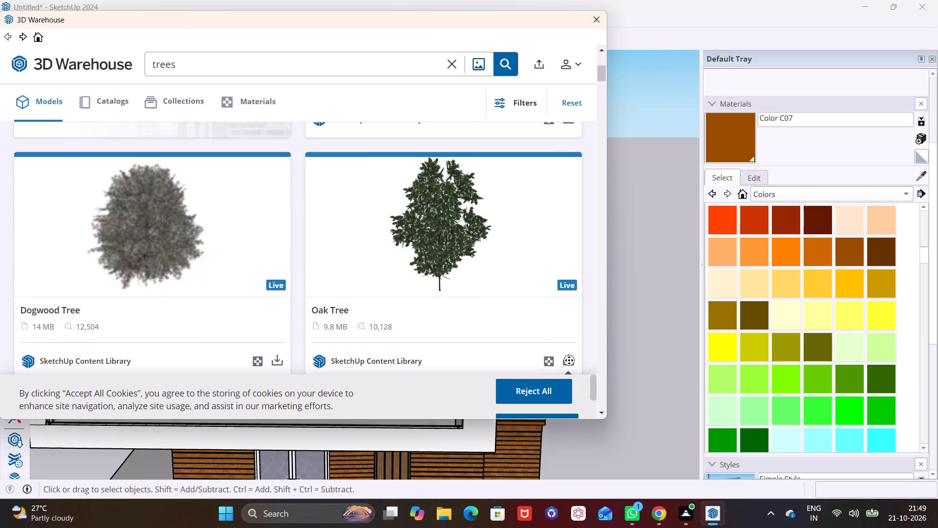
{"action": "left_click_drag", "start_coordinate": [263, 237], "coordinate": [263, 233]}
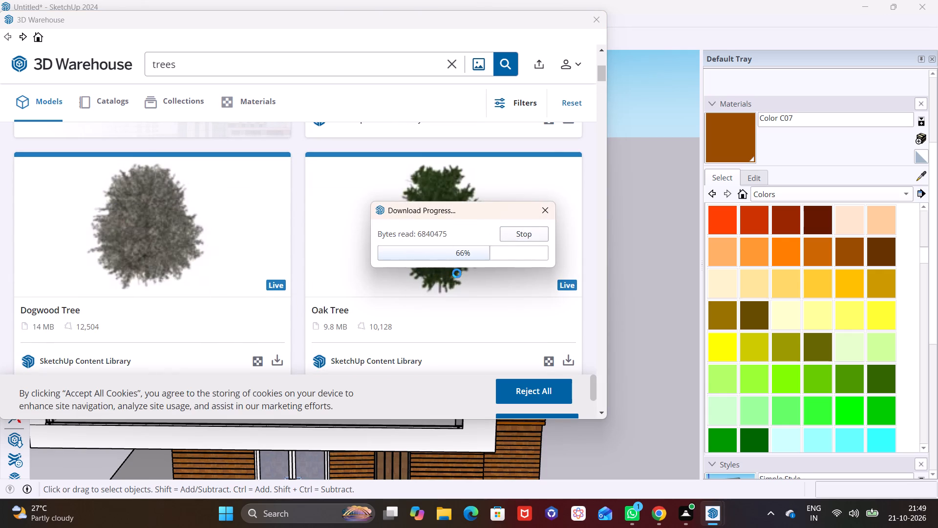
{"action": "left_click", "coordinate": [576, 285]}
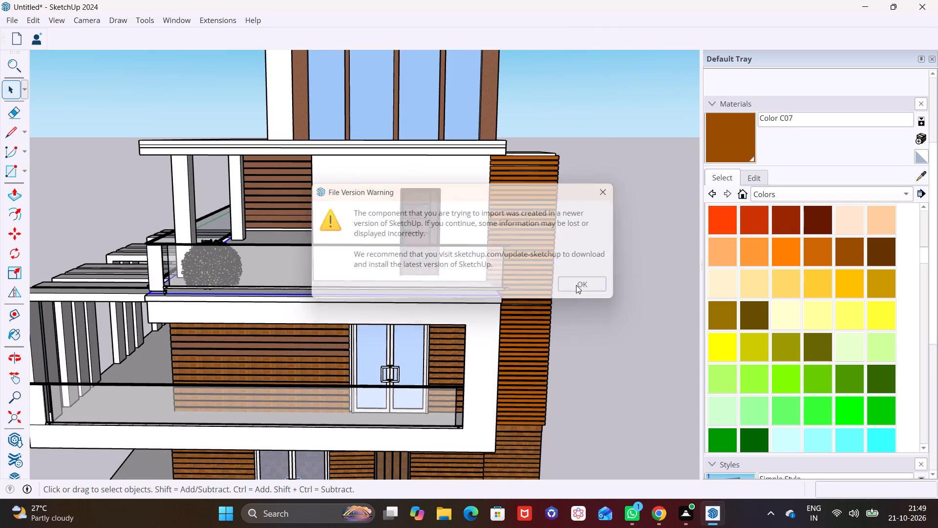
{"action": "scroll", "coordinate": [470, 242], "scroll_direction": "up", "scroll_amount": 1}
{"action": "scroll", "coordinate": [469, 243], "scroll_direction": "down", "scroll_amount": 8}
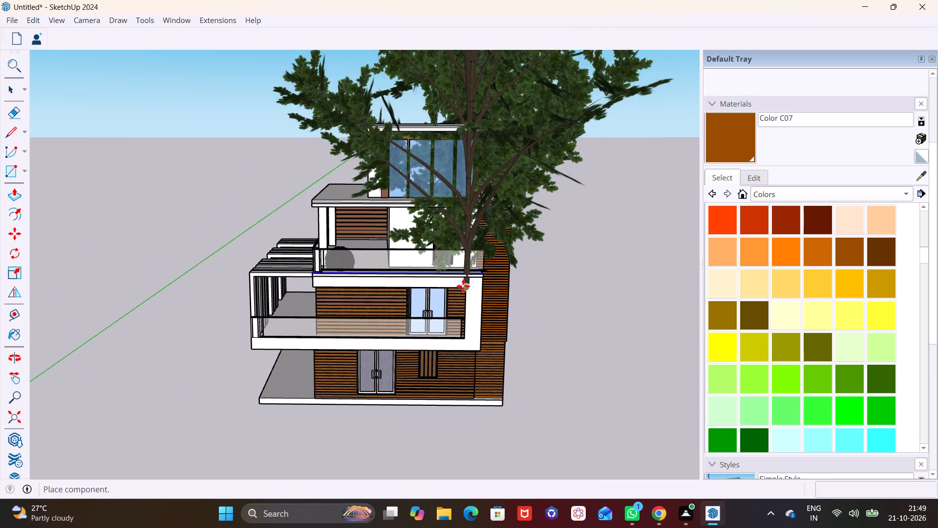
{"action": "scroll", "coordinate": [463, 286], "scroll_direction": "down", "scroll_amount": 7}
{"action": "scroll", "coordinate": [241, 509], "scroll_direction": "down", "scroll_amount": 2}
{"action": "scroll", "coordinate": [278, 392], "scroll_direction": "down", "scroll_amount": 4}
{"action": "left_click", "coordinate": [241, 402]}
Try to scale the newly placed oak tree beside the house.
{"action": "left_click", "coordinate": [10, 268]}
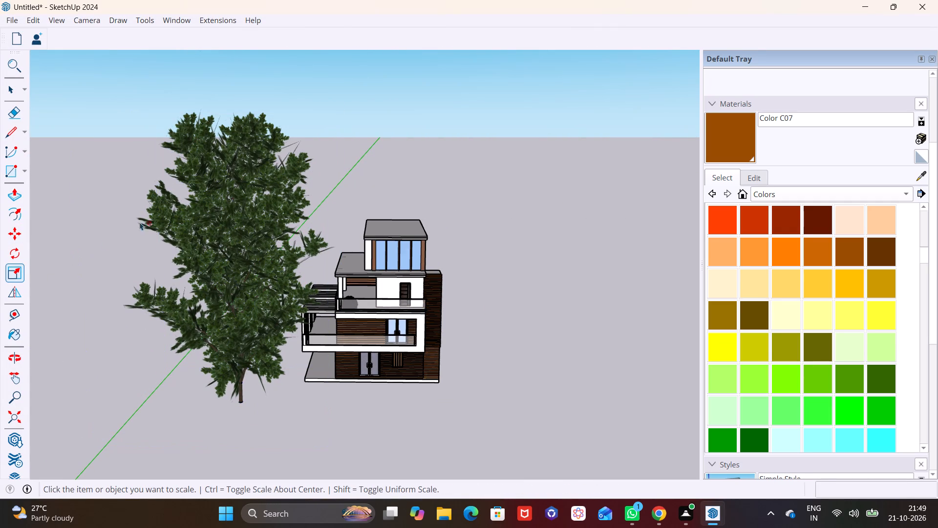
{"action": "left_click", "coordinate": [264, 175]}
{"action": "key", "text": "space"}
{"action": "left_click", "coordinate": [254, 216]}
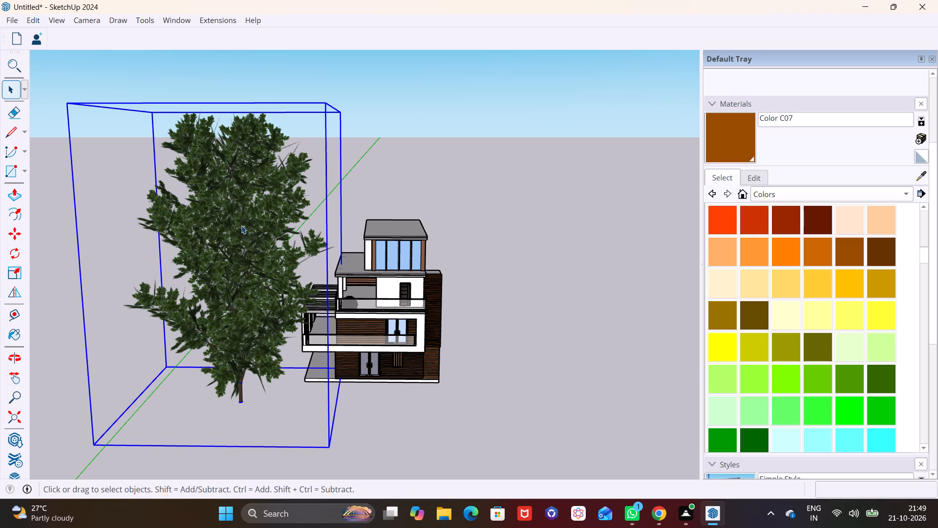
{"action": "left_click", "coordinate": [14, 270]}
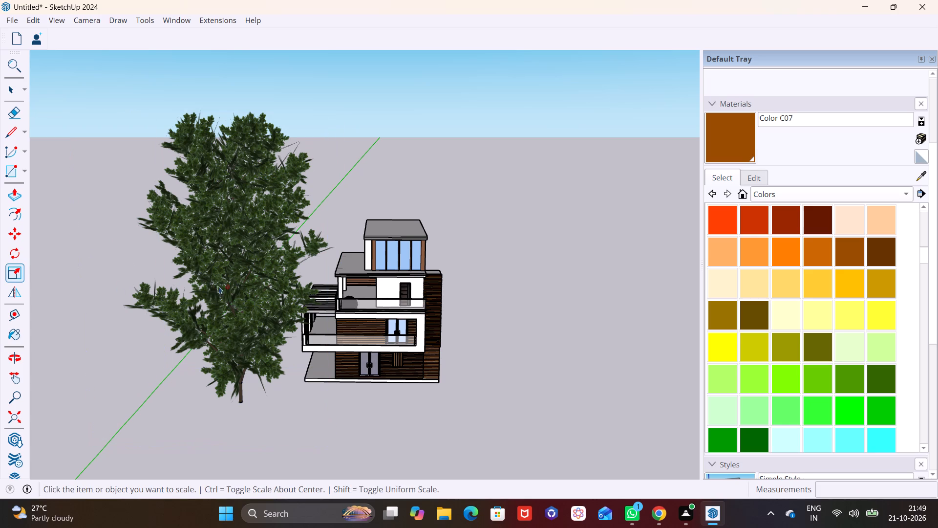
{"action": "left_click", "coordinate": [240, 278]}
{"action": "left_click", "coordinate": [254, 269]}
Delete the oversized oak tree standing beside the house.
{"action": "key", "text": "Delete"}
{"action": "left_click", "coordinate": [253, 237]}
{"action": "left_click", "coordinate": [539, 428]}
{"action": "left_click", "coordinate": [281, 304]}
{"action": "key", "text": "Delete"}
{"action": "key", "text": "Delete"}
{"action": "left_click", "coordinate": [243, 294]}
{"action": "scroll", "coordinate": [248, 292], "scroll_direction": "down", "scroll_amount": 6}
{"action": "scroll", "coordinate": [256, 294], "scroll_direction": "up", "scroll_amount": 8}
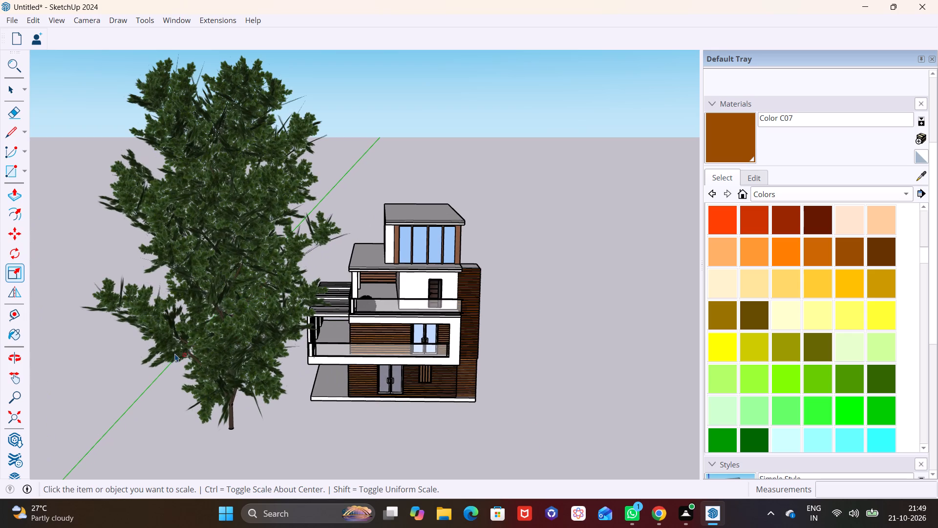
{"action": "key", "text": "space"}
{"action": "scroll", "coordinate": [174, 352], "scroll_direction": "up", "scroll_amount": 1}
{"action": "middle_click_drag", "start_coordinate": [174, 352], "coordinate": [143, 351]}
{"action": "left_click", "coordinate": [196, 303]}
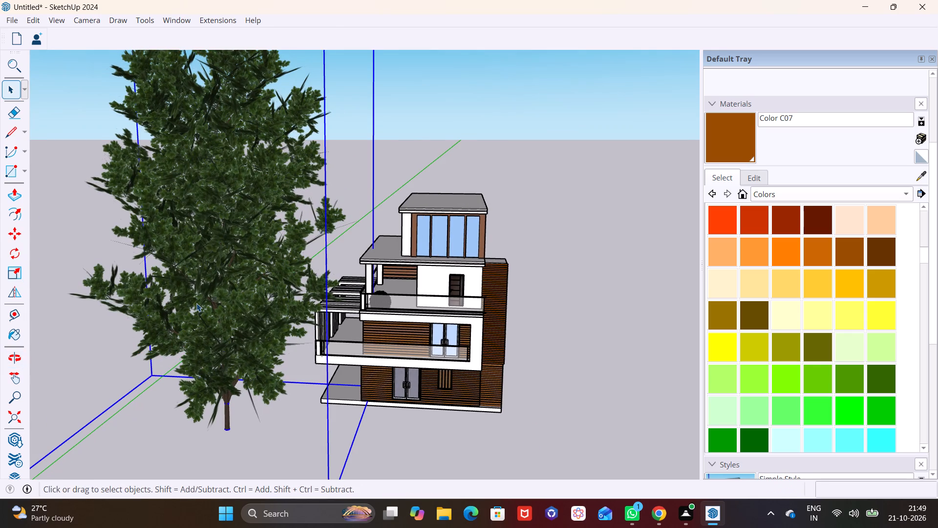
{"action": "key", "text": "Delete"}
Copy the upper balcony bush about 19' 3" along the front glass railing, to the end beside the timber-slat wall.
{"action": "scroll", "coordinate": [393, 312], "scroll_direction": "up", "scroll_amount": 8}
{"action": "middle_click_drag", "start_coordinate": [411, 307], "coordinate": [333, 323], "text": "shift"}
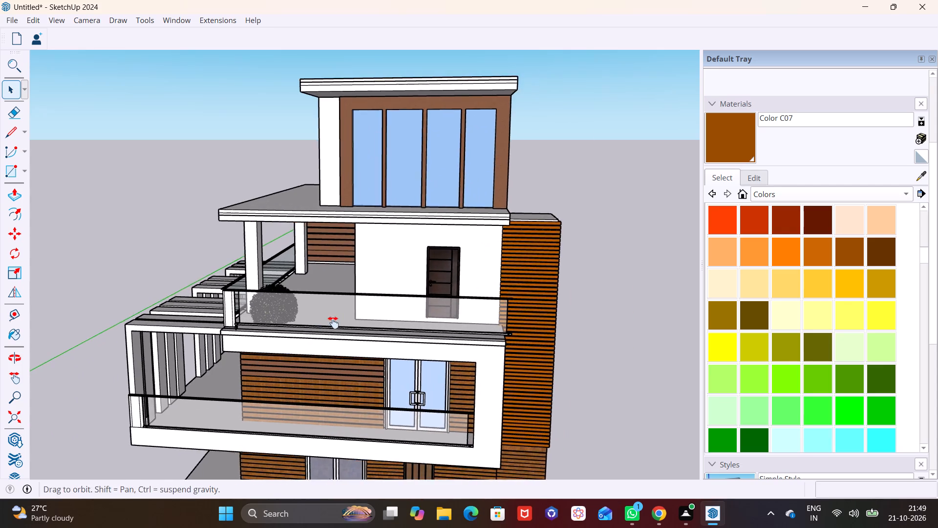
{"action": "middle_click_drag", "start_coordinate": [333, 323], "coordinate": [332, 323], "text": "shift"}
{"action": "scroll", "coordinate": [307, 292], "scroll_direction": "up", "scroll_amount": 6}
{"action": "middle_click_drag", "start_coordinate": [334, 303], "coordinate": [330, 339]}
{"action": "middle_click_drag", "start_coordinate": [414, 319], "coordinate": [312, 264], "text": "shift"}
{"action": "middle_click_drag", "start_coordinate": [310, 264], "coordinate": [312, 287]}
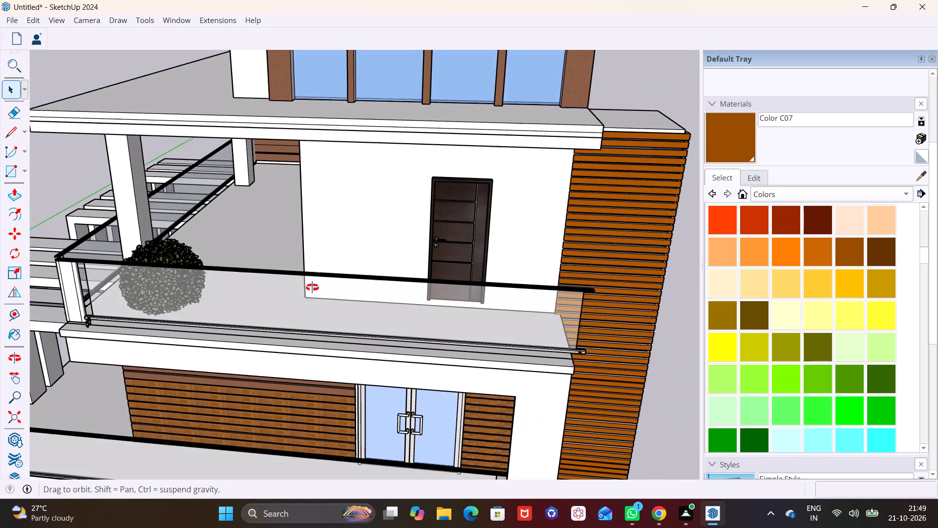
{"action": "middle_click_drag", "start_coordinate": [312, 287], "coordinate": [312, 288]}
{"action": "left_click", "coordinate": [176, 262]}
{"action": "key", "text": "m"}
{"action": "left_click", "coordinate": [175, 262]}
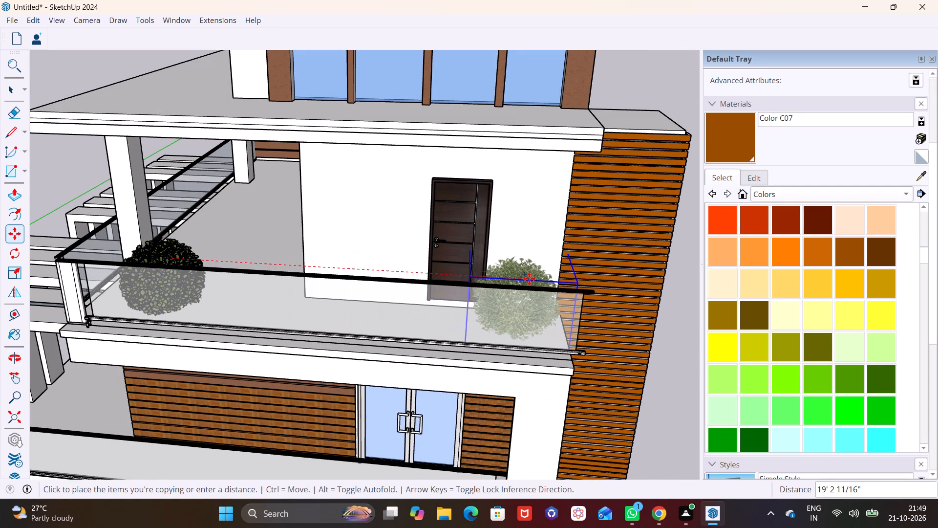
{"action": "left_click", "coordinate": [529, 279]}
{"action": "key", "text": "space"}
{"action": "left_click", "coordinate": [268, 229]}
Examine the placement of both upper balcony bushes from low, front and raised viewpoints of the house.
{"action": "middle_click_drag", "start_coordinate": [420, 287], "coordinate": [396, 301]}
{"action": "scroll", "coordinate": [396, 300], "scroll_direction": "down", "scroll_amount": 2}
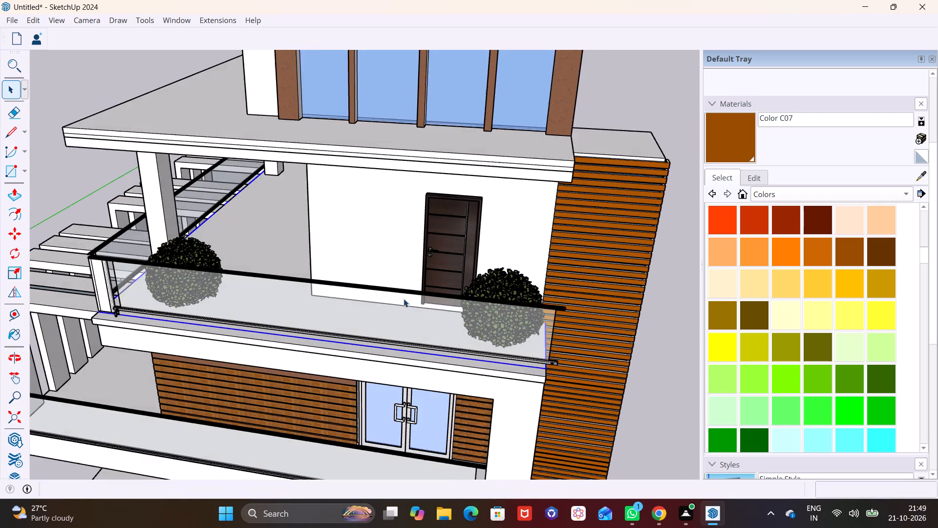
{"action": "scroll", "coordinate": [404, 299], "scroll_direction": "down", "scroll_amount": 4}
{"action": "middle_click_drag", "start_coordinate": [462, 315], "coordinate": [506, 169]}
{"action": "scroll", "coordinate": [493, 242], "scroll_direction": "down", "scroll_amount": 2}
{"action": "middle_click_drag", "start_coordinate": [464, 259], "coordinate": [461, 259]}
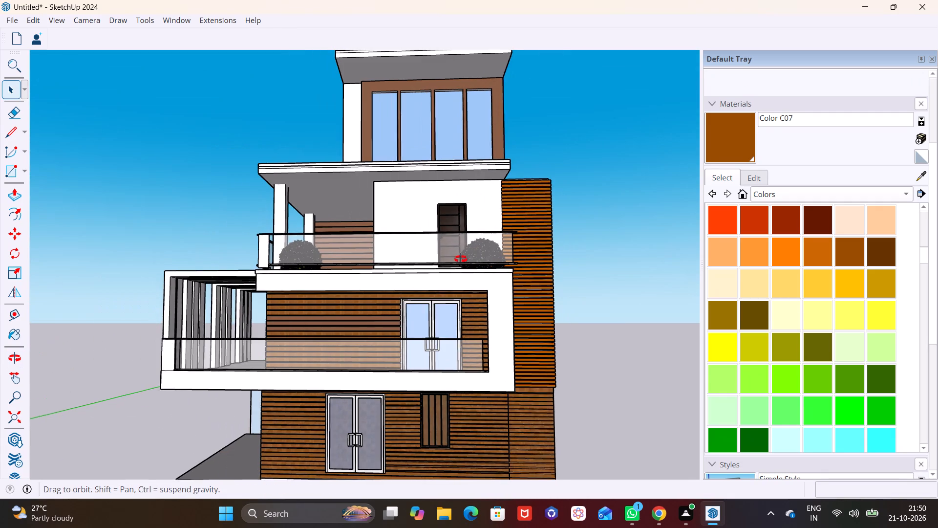
{"action": "middle_click_drag", "start_coordinate": [461, 259], "coordinate": [486, 264]}
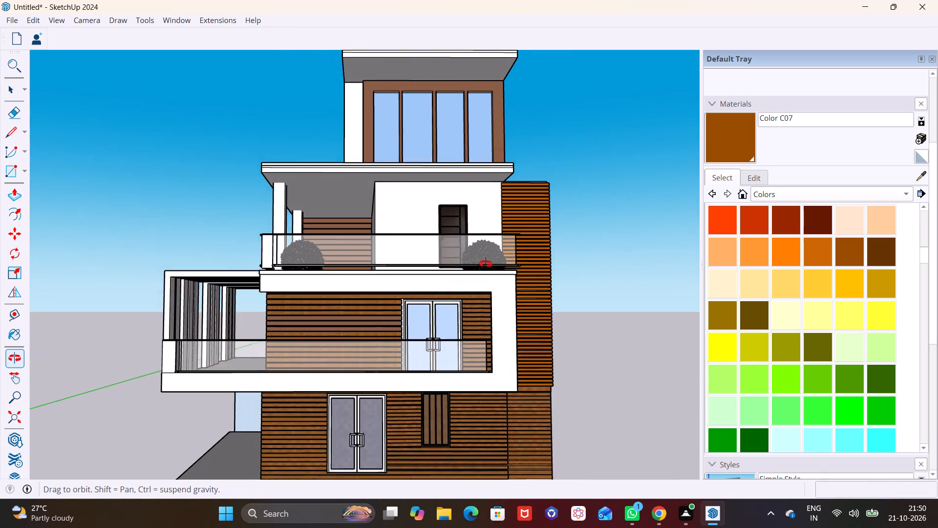
{"action": "middle_click_drag", "start_coordinate": [486, 264], "coordinate": [492, 268]}
{"action": "scroll", "coordinate": [493, 238], "scroll_direction": "down", "scroll_amount": 1}
{"action": "middle_click_drag", "start_coordinate": [493, 238], "coordinate": [456, 304]}
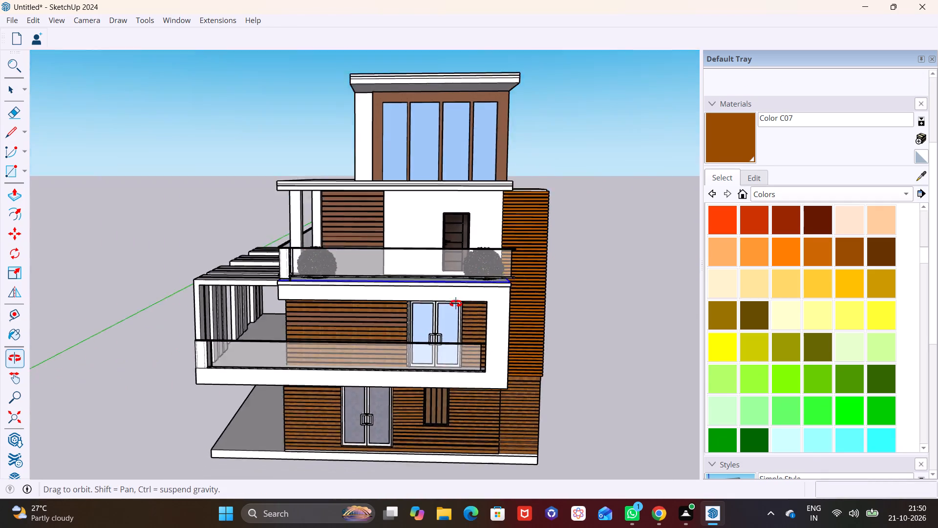
{"action": "middle_click_drag", "start_coordinate": [456, 304], "coordinate": [438, 332]}
Move the copied bush about 9' straight down from the upper balcony into the lower balcony, near the timber-slat wall.
{"action": "scroll", "coordinate": [468, 309], "scroll_direction": "up", "scroll_amount": 6}
{"action": "middle_click_drag", "start_coordinate": [478, 307], "coordinate": [400, 301]}
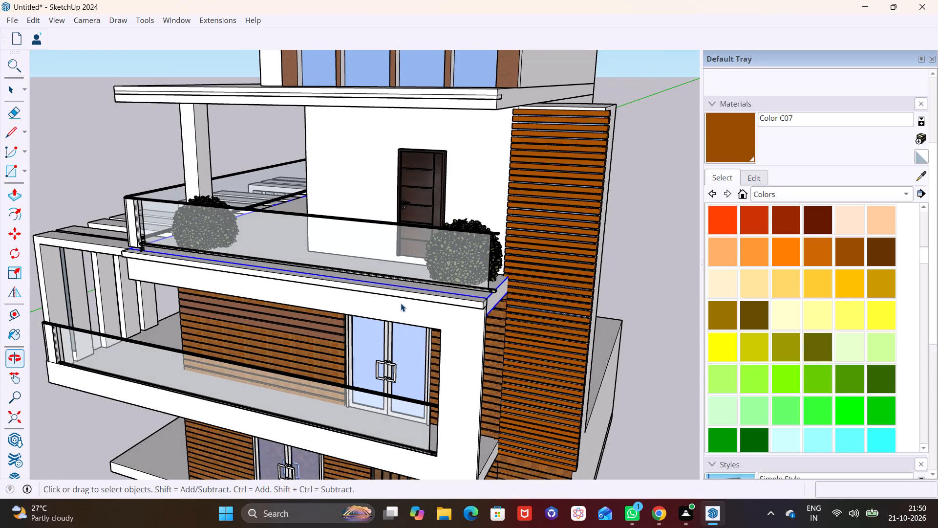
{"action": "left_click", "coordinate": [499, 262]}
{"action": "key", "text": "m"}
{"action": "left_click", "coordinate": [499, 262]}
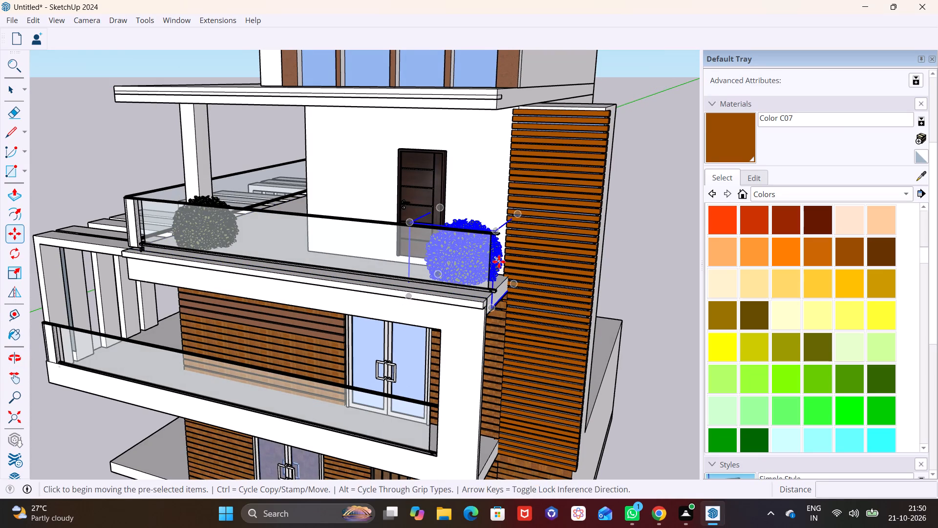
{"action": "middle_click_drag", "start_coordinate": [459, 416], "coordinate": [285, 361]}
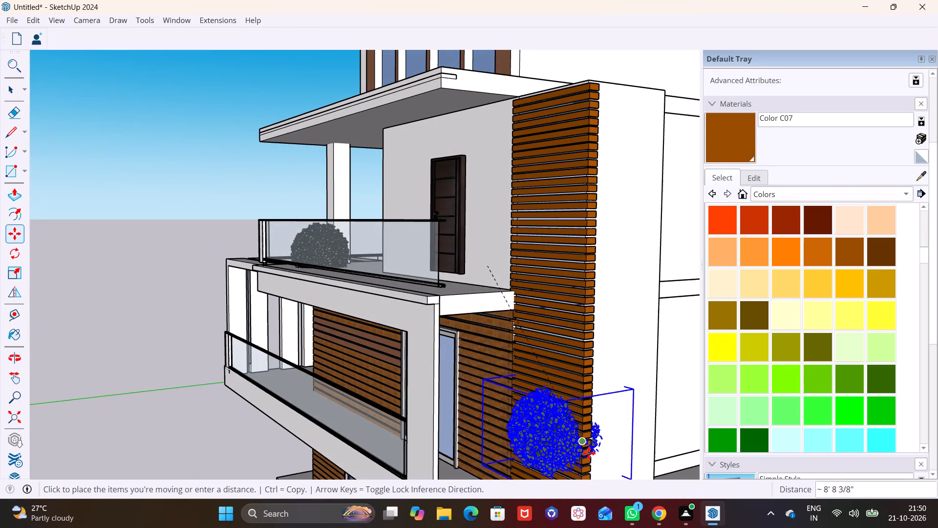
{"action": "middle_click_drag", "start_coordinate": [546, 452], "coordinate": [465, 321]}
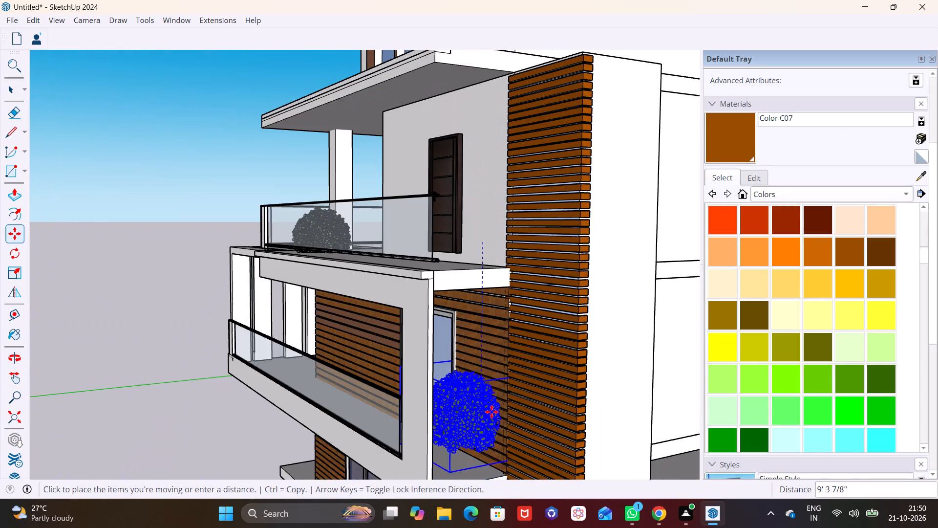
{"action": "left_click", "coordinate": [487, 415]}
{"action": "key", "text": "space"}
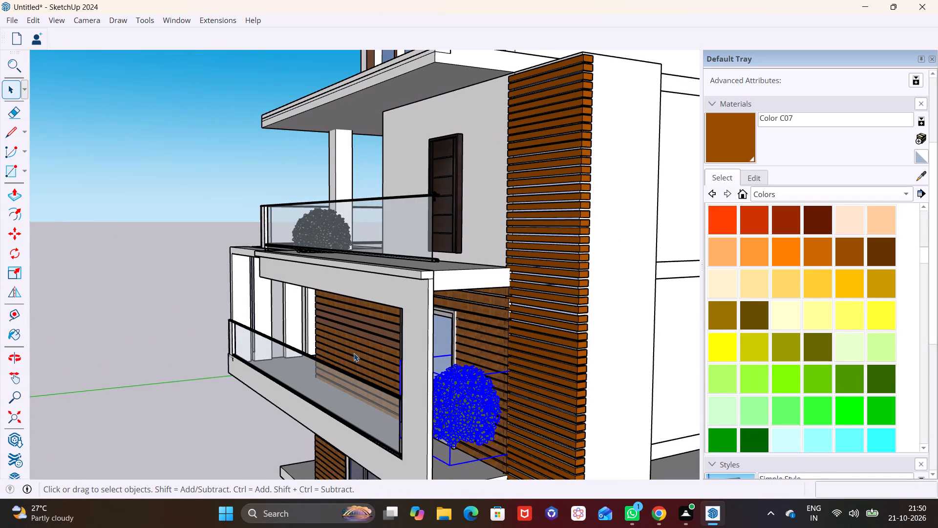
{"action": "left_click", "coordinate": [353, 352]}
Move the lower balcony bush about 7' inward along the balcony, between the glass railing and the double door, and down toward the floor.
{"action": "middle_click_drag", "start_coordinate": [398, 374], "coordinate": [548, 393]}
{"action": "middle_click_drag", "start_coordinate": [538, 406], "coordinate": [483, 352], "text": "shift"}
{"action": "middle_click_drag", "start_coordinate": [393, 353], "coordinate": [546, 383]}
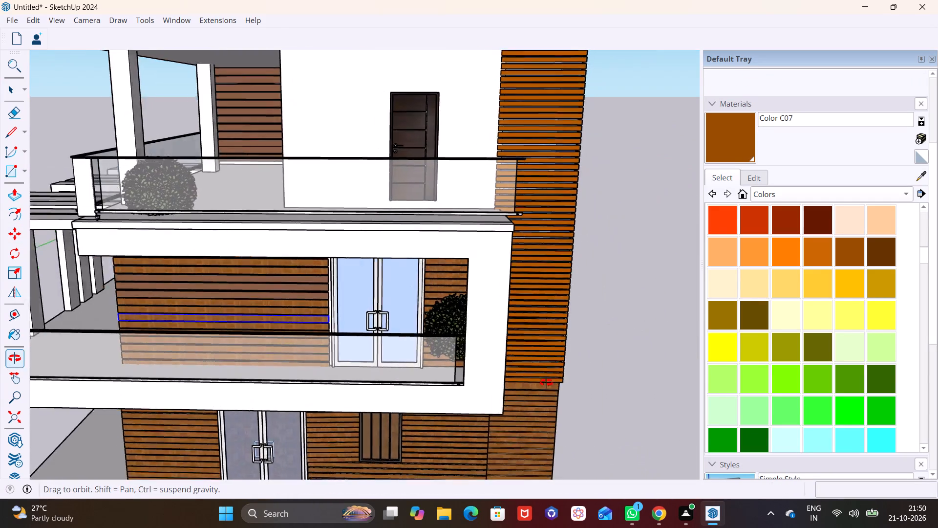
{"action": "middle_click_drag", "start_coordinate": [546, 383], "coordinate": [611, 383]}
{"action": "scroll", "coordinate": [456, 317], "scroll_direction": "up", "scroll_amount": 6}
{"action": "middle_click_drag", "start_coordinate": [458, 325], "coordinate": [531, 273]}
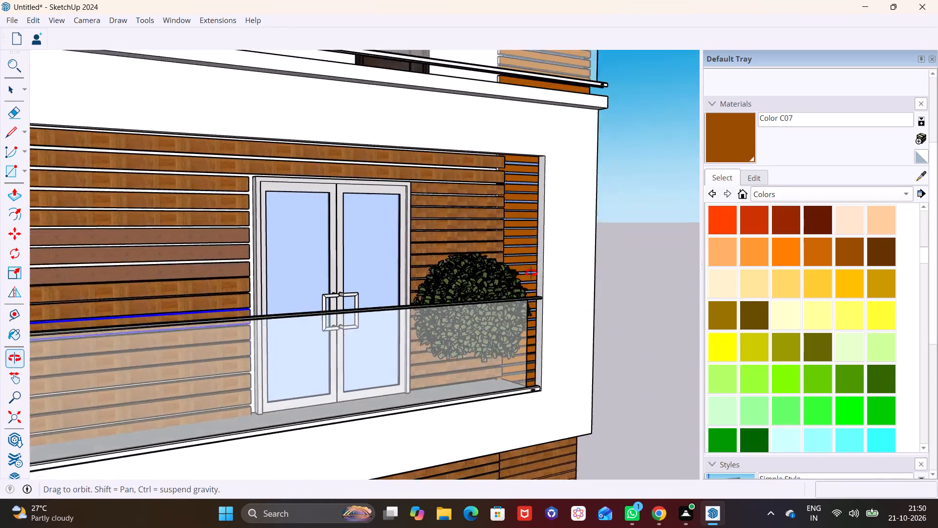
{"action": "middle_click_drag", "start_coordinate": [531, 273], "coordinate": [123, 306]}
{"action": "middle_click_drag", "start_coordinate": [272, 359], "coordinate": [255, 359]}
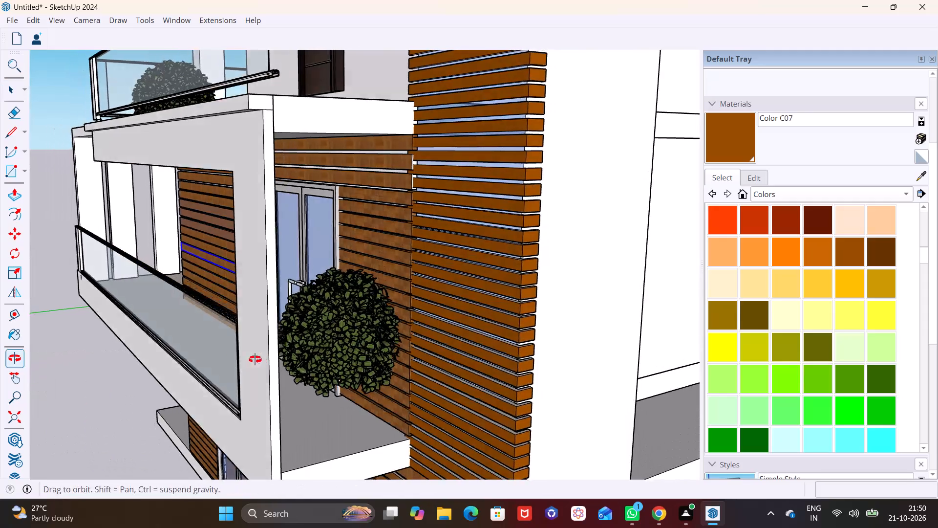
{"action": "middle_click_drag", "start_coordinate": [255, 359], "coordinate": [228, 355]}
{"action": "middle_click_drag", "start_coordinate": [319, 379], "coordinate": [367, 311], "text": "shift"}
{"action": "middle_click_drag", "start_coordinate": [395, 353], "coordinate": [315, 355]}
{"action": "left_click", "coordinate": [341, 308]}
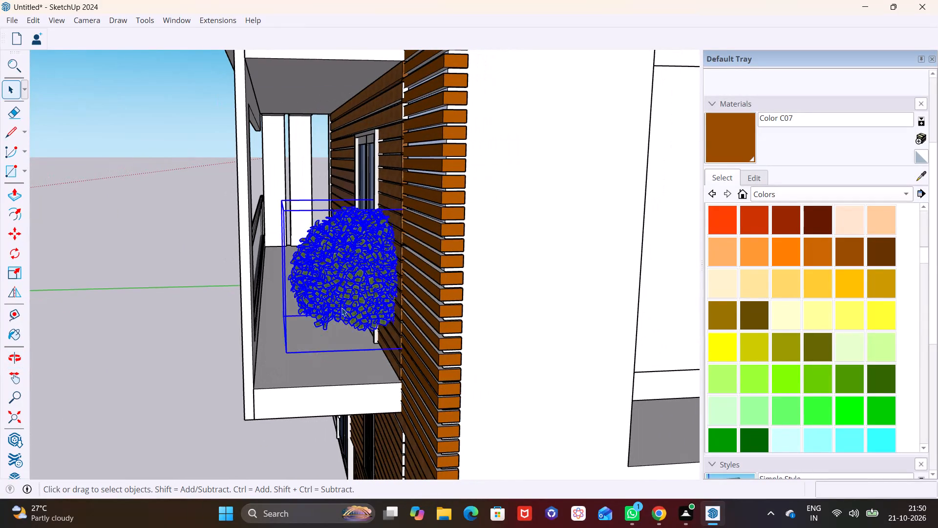
{"action": "key", "text": "m"}
{"action": "left_click", "coordinate": [351, 294]}
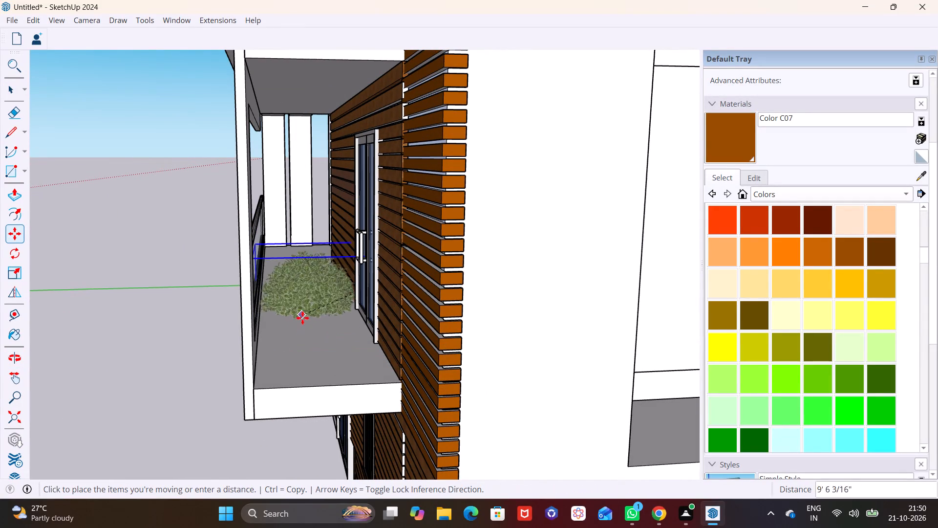
{"action": "left_click", "coordinate": [299, 330]}
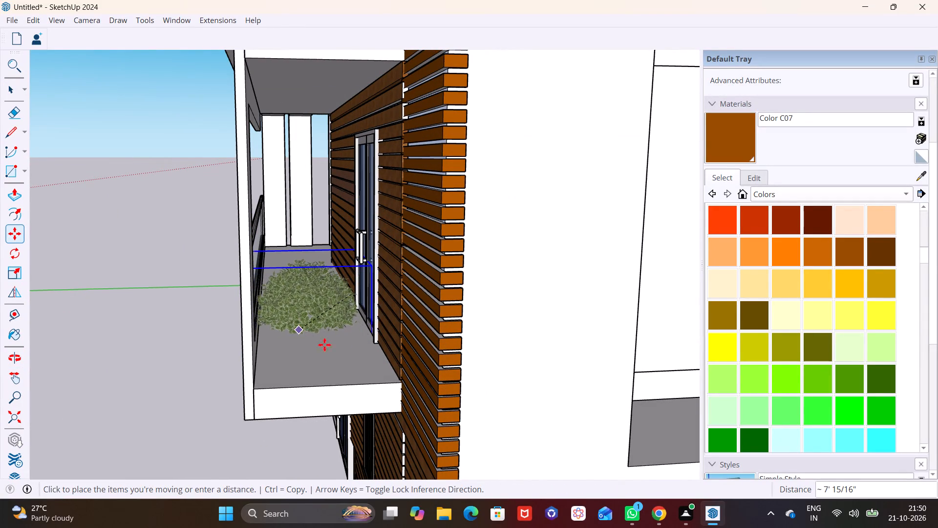
{"action": "key", "text": "space"}
{"action": "left_click", "coordinate": [332, 314]}
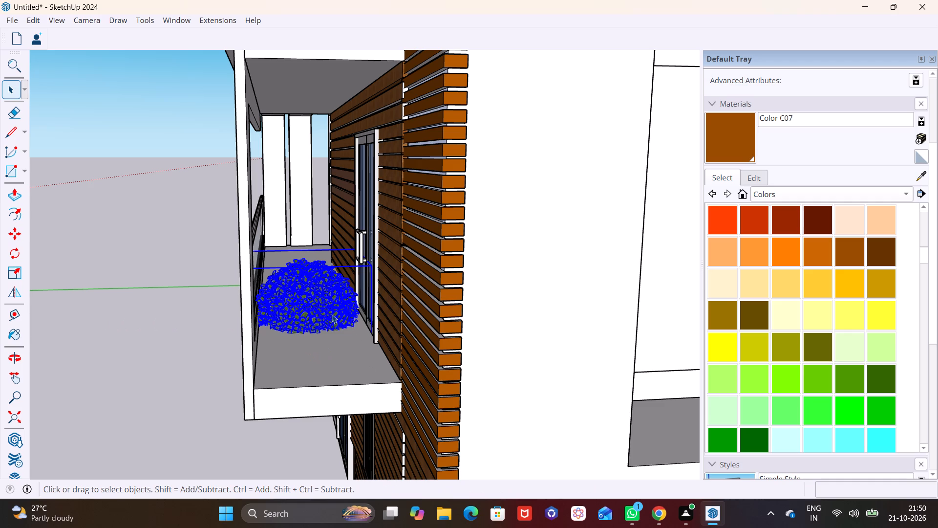
Reposition the lower balcony bush near the double door and raise it about 4' 4" to sit at the balcony floor.
{"action": "key", "text": "m"}
{"action": "left_click_drag", "start_coordinate": [312, 313], "coordinate": [318, 311]}
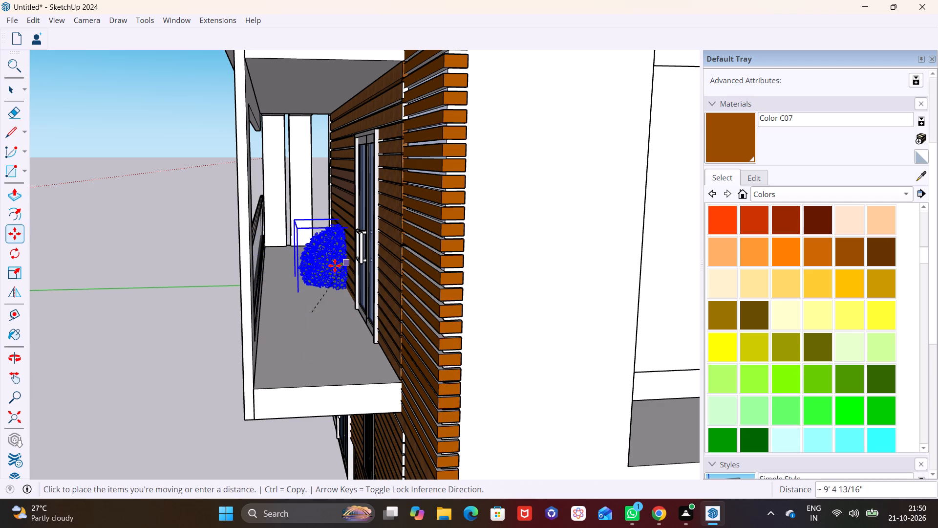
{"action": "left_click", "coordinate": [307, 318]}
{"action": "middle_click_drag", "start_coordinate": [324, 334], "coordinate": [388, 258]}
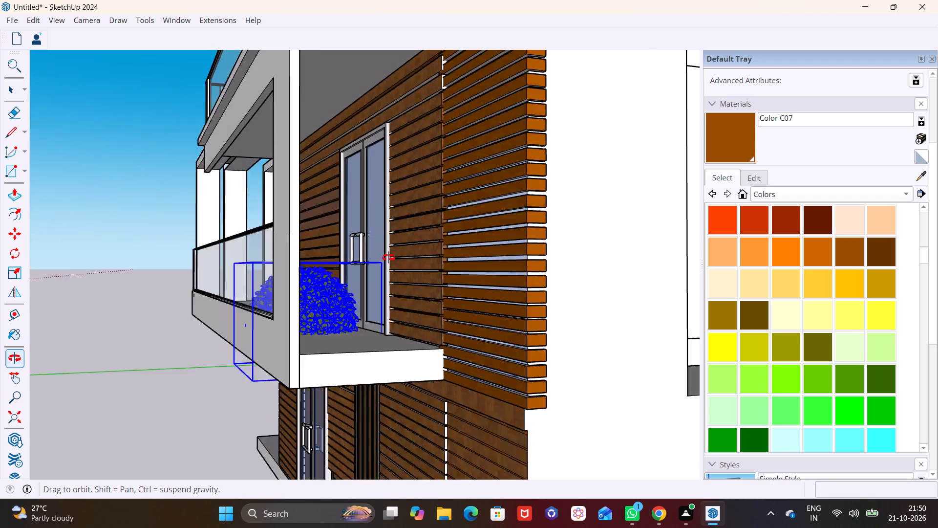
{"action": "middle_click_drag", "start_coordinate": [388, 258], "coordinate": [383, 243]}
{"action": "left_click", "coordinate": [380, 368]}
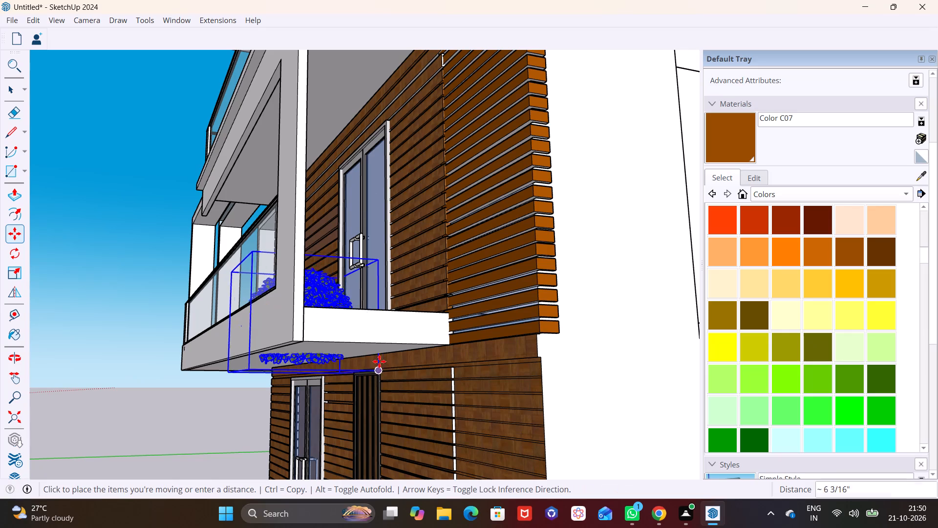
{"action": "left_click", "coordinate": [437, 306]}
{"action": "key", "text": "space"}
{"action": "left_click", "coordinate": [376, 332]}
Scale the lower balcony bush up uniformly from its corner until it rises above the glass railing and overlaps the double door.
{"action": "middle_click_drag", "start_coordinate": [332, 314], "coordinate": [378, 356]}
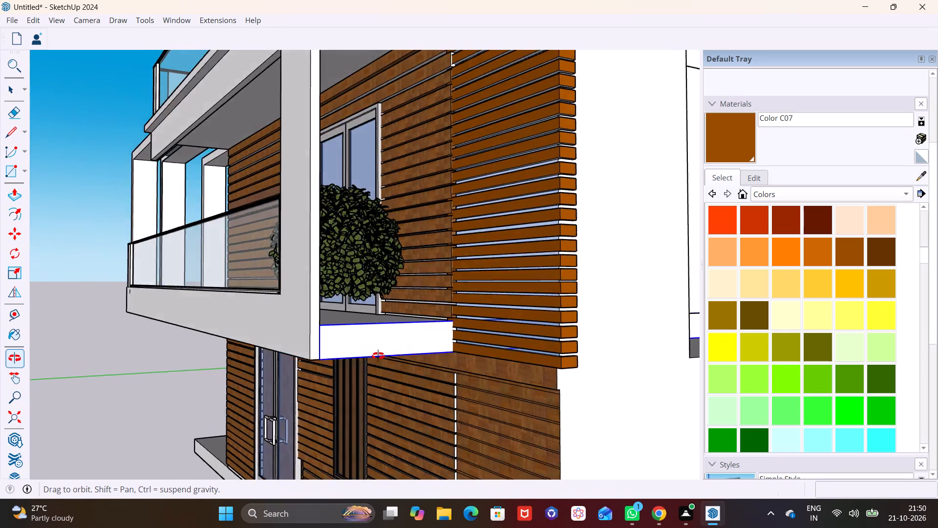
{"action": "middle_click_drag", "start_coordinate": [378, 356], "coordinate": [485, 358]}
{"action": "middle_click_drag", "start_coordinate": [253, 305], "coordinate": [466, 316]}
{"action": "middle_click_drag", "start_coordinate": [369, 287], "coordinate": [455, 305]}
{"action": "scroll", "coordinate": [369, 287], "scroll_direction": "up", "scroll_amount": 1}
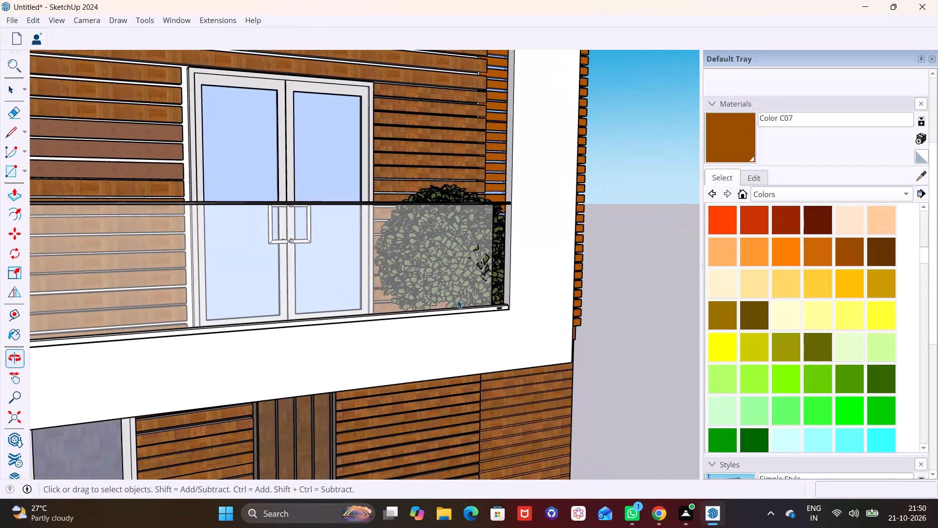
{"action": "left_click", "coordinate": [436, 198]}
{"action": "left_click", "coordinate": [4, 272]}
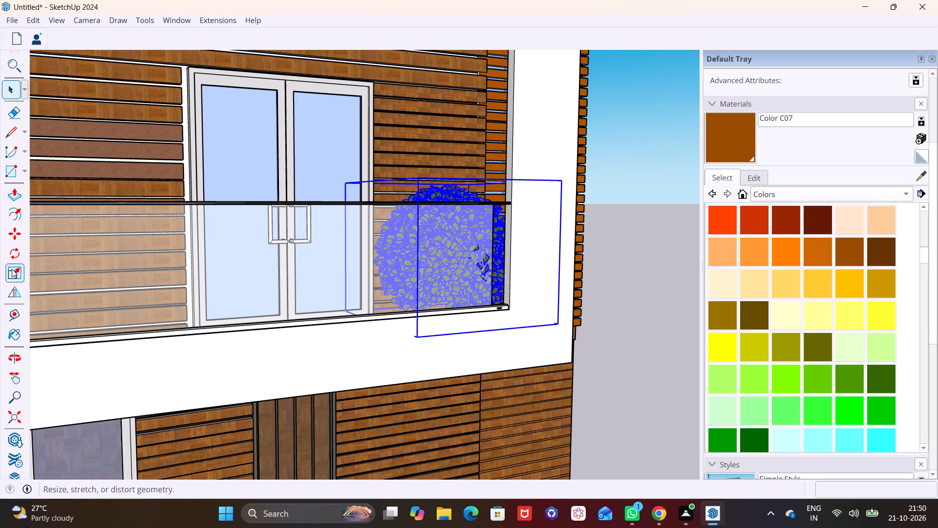
{"action": "left_click", "coordinate": [21, 275]}
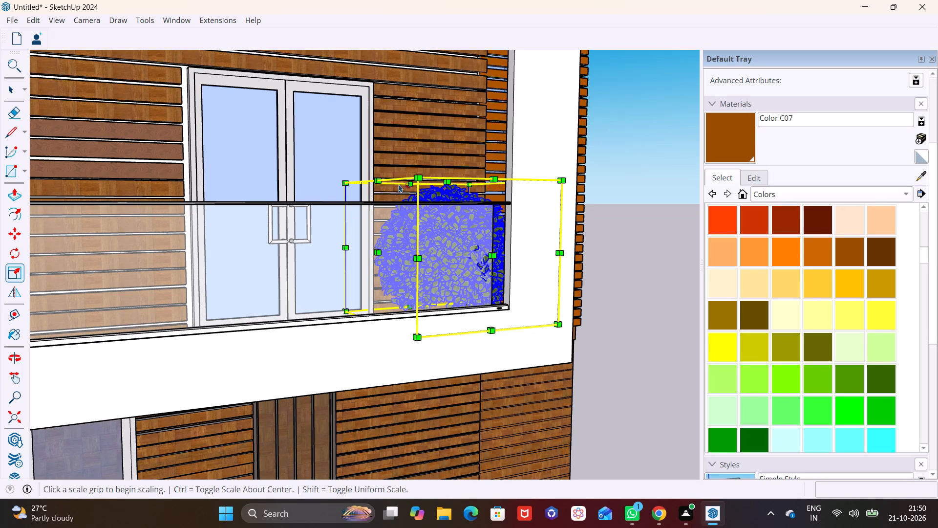
{"action": "left_click", "coordinate": [346, 181]}
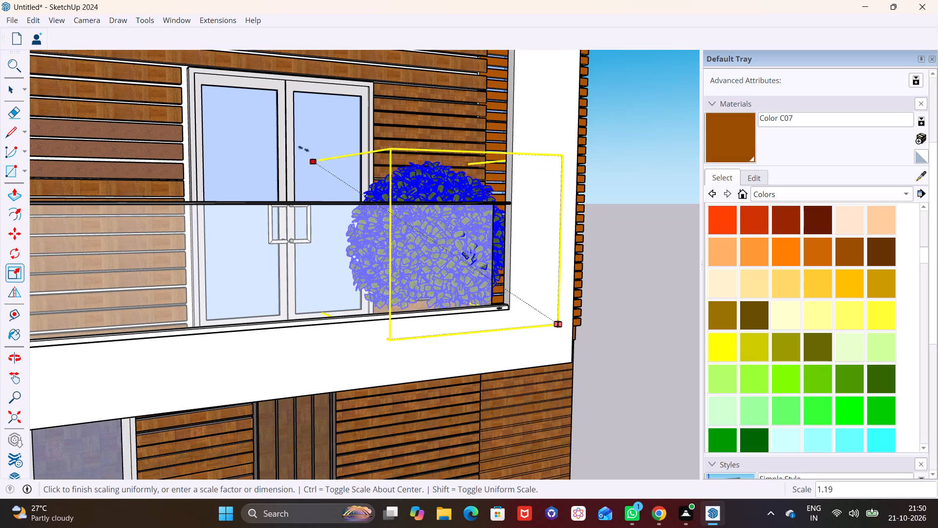
{"action": "left_click", "coordinate": [261, 72]}
{"action": "key", "text": "space"}
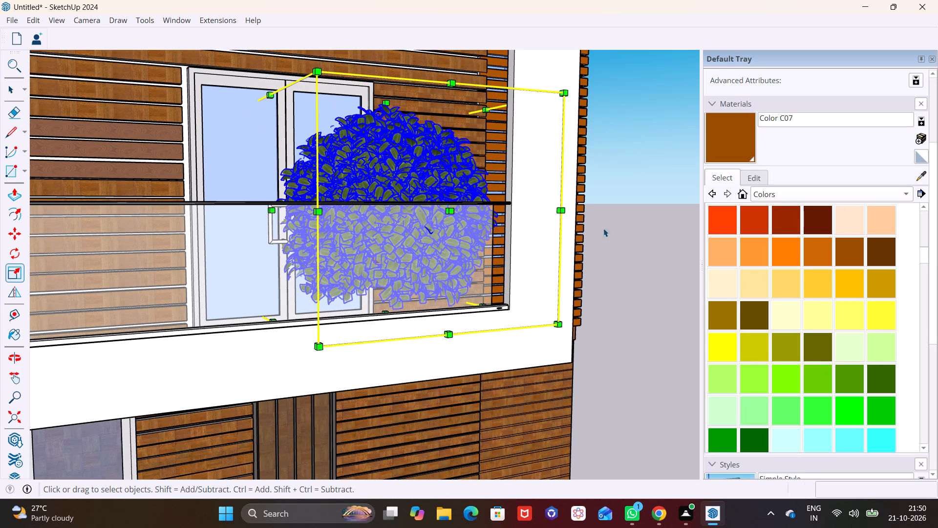
{"action": "left_click", "coordinate": [614, 232]}
Copy the upper balcony bush about 19' 11" along the front glass railing, to the end beside the timber-slat wall.
{"action": "middle_click_drag", "start_coordinate": [581, 262], "coordinate": [340, 308]}
{"action": "scroll", "coordinate": [325, 294], "scroll_direction": "down", "scroll_amount": 4}
{"action": "middle_click_drag", "start_coordinate": [403, 324], "coordinate": [536, 295]}
{"action": "scroll", "coordinate": [408, 275], "scroll_direction": "down", "scroll_amount": 1}
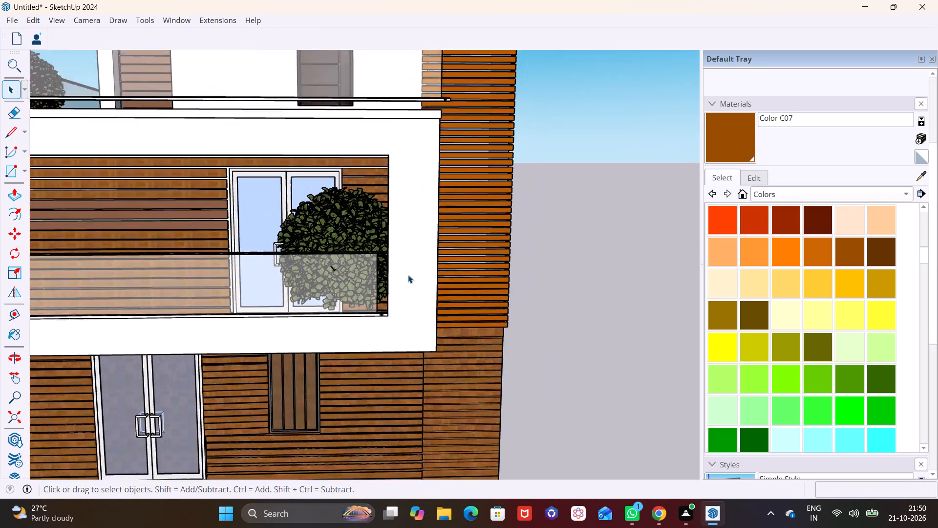
{"action": "scroll", "coordinate": [408, 275], "scroll_direction": "down", "scroll_amount": 8}
{"action": "middle_click_drag", "start_coordinate": [386, 229], "coordinate": [297, 350]}
{"action": "scroll", "coordinate": [296, 350], "scroll_direction": "down", "scroll_amount": 1}
{"action": "scroll", "coordinate": [323, 265], "scroll_direction": "up", "scroll_amount": 4}
{"action": "middle_click_drag", "start_coordinate": [314, 273], "coordinate": [316, 335], "text": "shift"}
{"action": "left_click", "coordinate": [175, 218]}
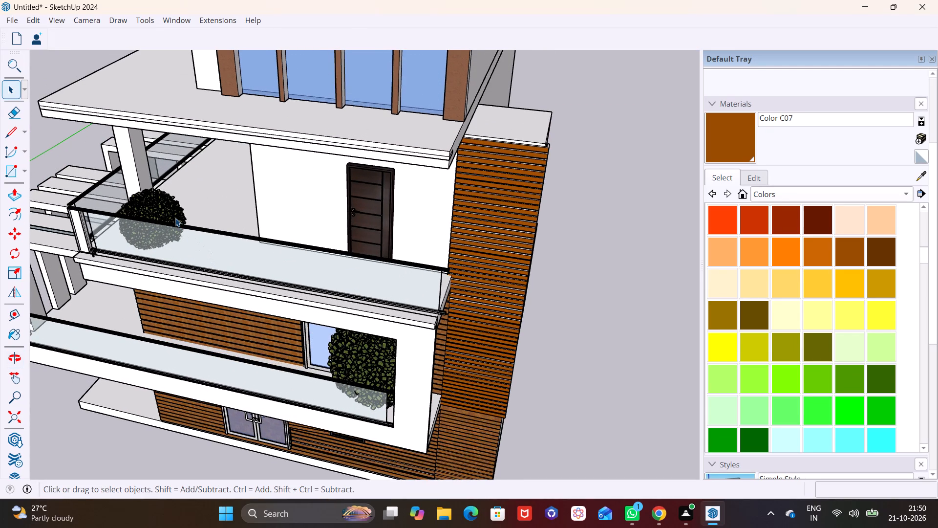
{"action": "key", "text": "m"}
{"action": "left_click", "coordinate": [175, 217]}
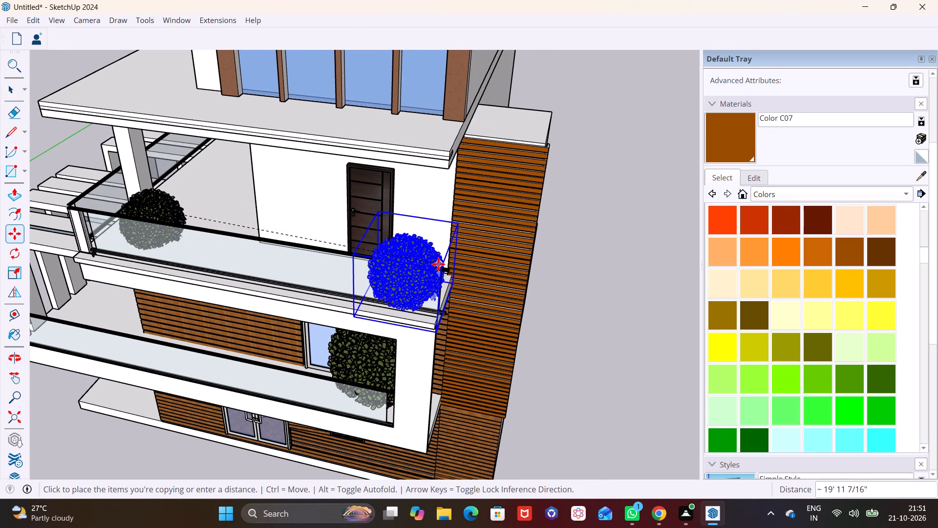
{"action": "left_click", "coordinate": [440, 262]}
{"action": "key", "text": "space"}
{"action": "left_click", "coordinate": [551, 307]}
Examine the bushes on both balconies from the front and from farther back.
{"action": "middle_click_drag", "start_coordinate": [551, 326], "coordinate": [588, 186]}
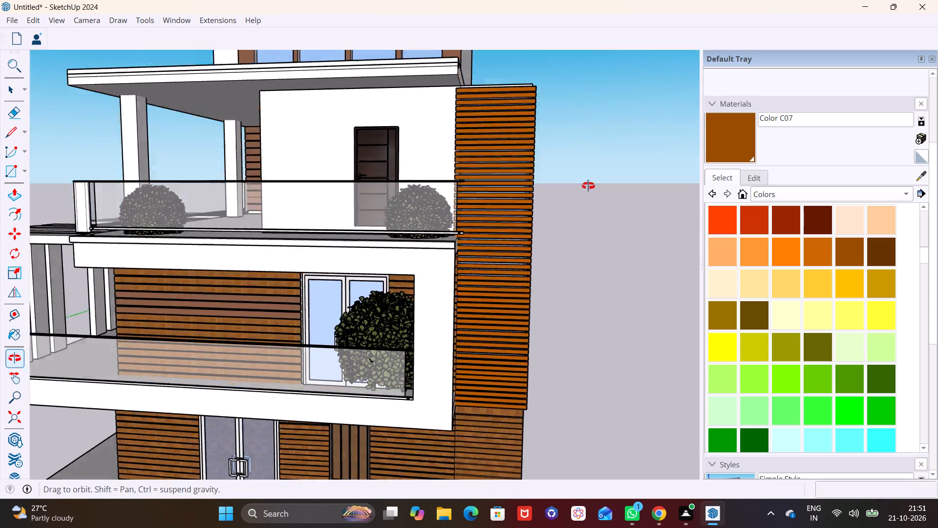
{"action": "middle_click_drag", "start_coordinate": [588, 186], "coordinate": [592, 174]}
{"action": "scroll", "coordinate": [476, 259], "scroll_direction": "down", "scroll_amount": 8}
{"action": "middle_click_drag", "start_coordinate": [446, 325], "coordinate": [512, 339]}
{"action": "scroll", "coordinate": [405, 264], "scroll_direction": "up", "scroll_amount": 2}
{"action": "scroll", "coordinate": [404, 264], "scroll_direction": "down", "scroll_amount": 1}
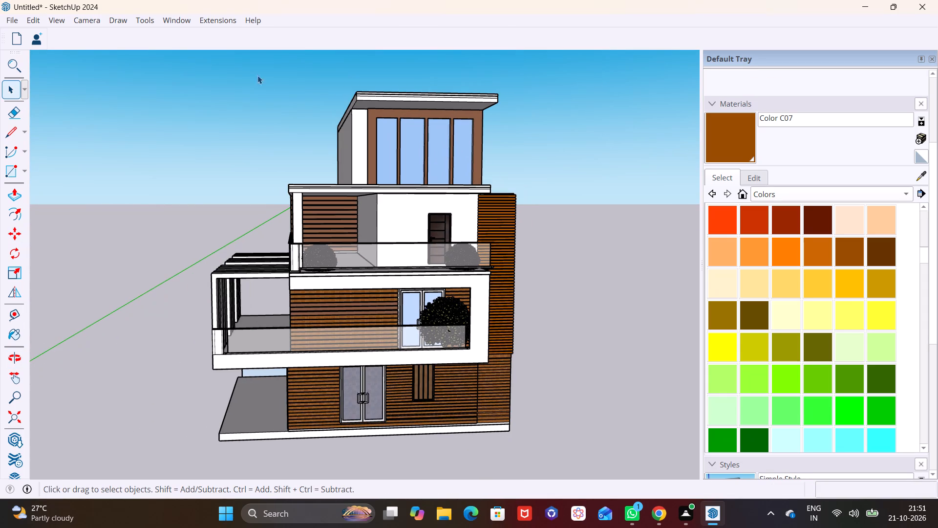
Search 3D Warehouse for "creepers".
{"action": "left_click", "coordinate": [182, 21]}
{"action": "left_click", "coordinate": [213, 115]}
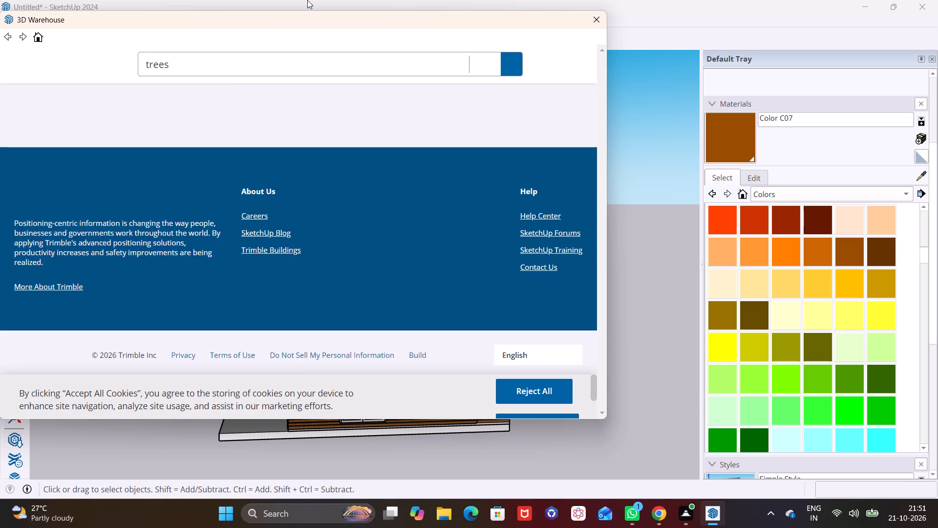
{"action": "left_click", "coordinate": [247, 61]}
{"action": "left_click", "coordinate": [447, 61]}
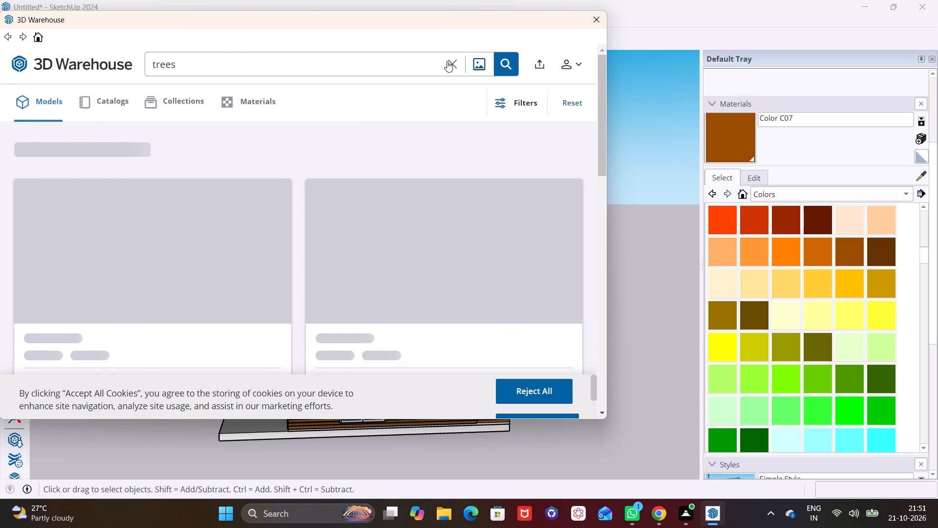
{"action": "type", "text": "cr"}
{"action": "type", "text": "ee"}
{"action": "key", "text": "p"}
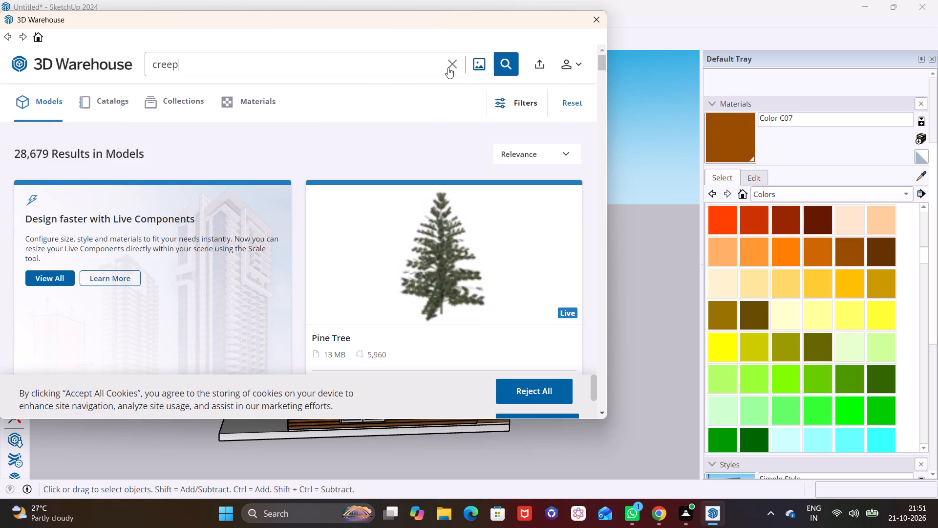
{"action": "type", "text": "er"}
{"action": "key", "text": "s"}
{"action": "key", "text": "Return"}
Browse the creepers results for a hanging plant model that suits the house.
{"action": "scroll", "coordinate": [340, 197], "scroll_direction": "down", "scroll_amount": 2}
{"action": "scroll", "coordinate": [339, 199], "scroll_direction": "up", "scroll_amount": 3}
{"action": "scroll", "coordinate": [339, 199], "scroll_direction": "down", "scroll_amount": 4}
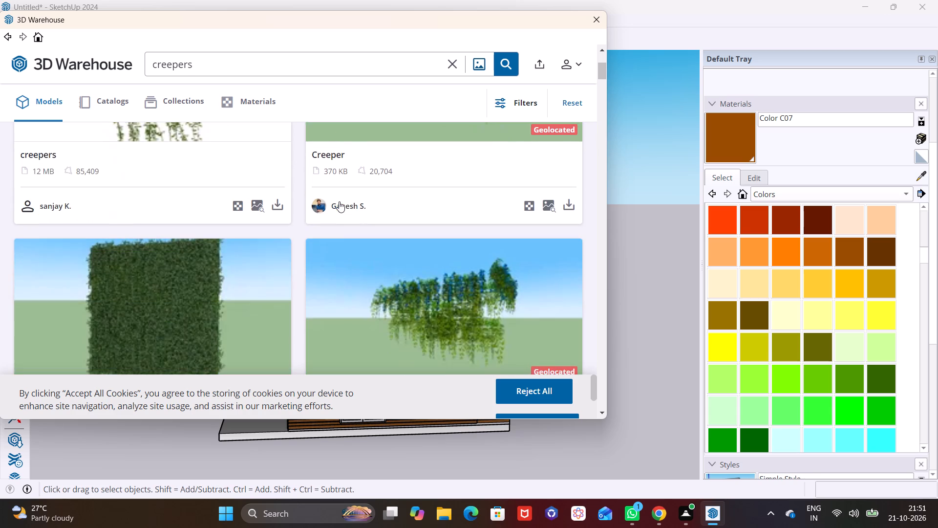
{"action": "scroll", "coordinate": [339, 201], "scroll_direction": "down", "scroll_amount": 11}
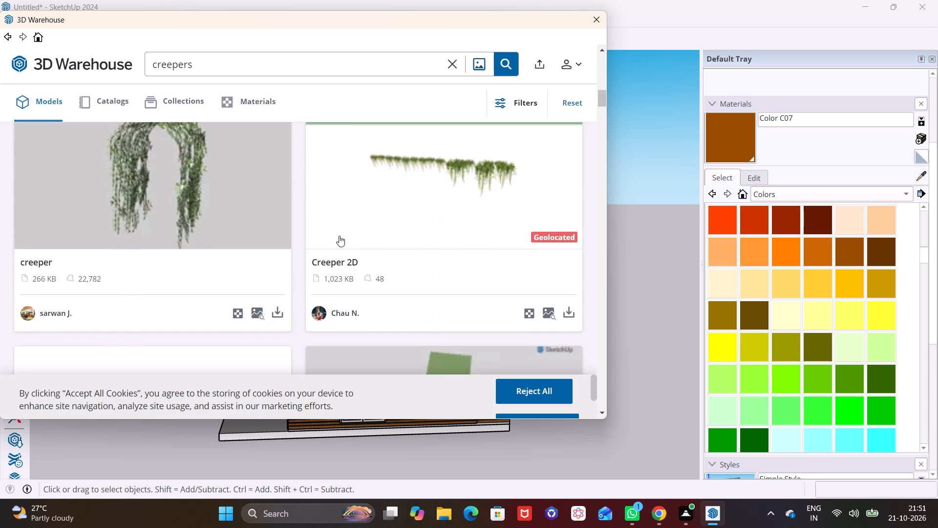
{"action": "scroll", "coordinate": [339, 236], "scroll_direction": "down", "scroll_amount": 1}
{"action": "middle_click_drag", "start_coordinate": [354, 247], "coordinate": [355, 260]}
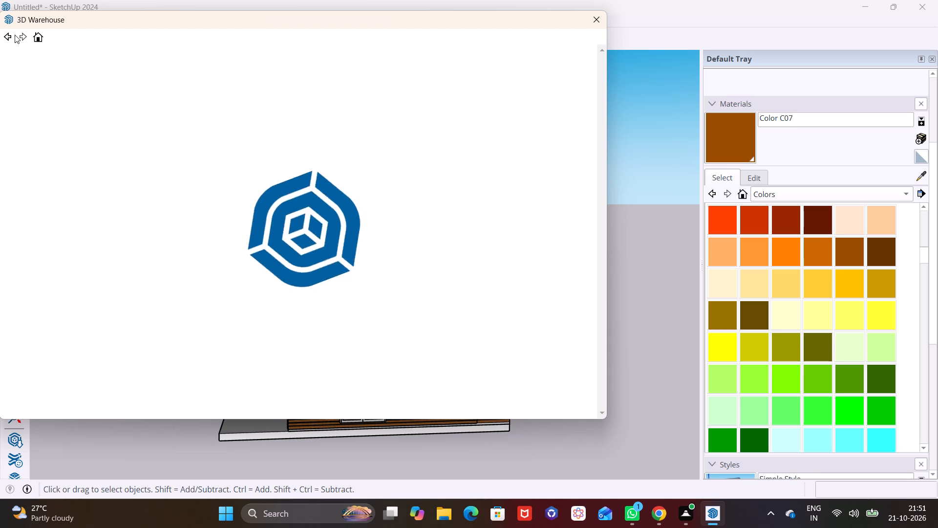
{"action": "left_click", "coordinate": [4, 36]}
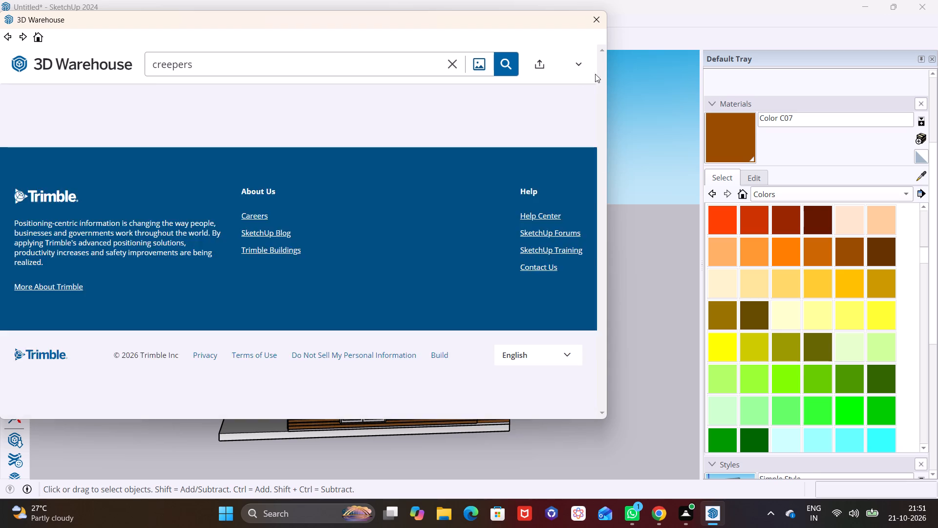
{"action": "left_click_drag", "start_coordinate": [600, 67], "coordinate": [600, 104]}
{"action": "left_click_drag", "start_coordinate": [602, 100], "coordinate": [604, 112]}
{"action": "left_click_drag", "start_coordinate": [606, 73], "coordinate": [602, 101]}
{"action": "left_click_drag", "start_coordinate": [600, 69], "coordinate": [602, 114]}
{"action": "left_click_drag", "start_coordinate": [602, 110], "coordinate": [603, 133]}
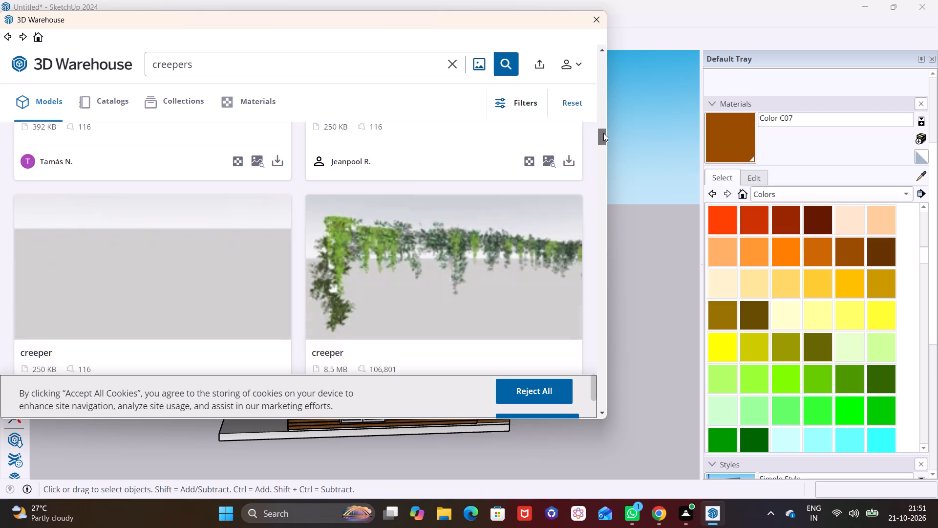
{"action": "left_click_drag", "start_coordinate": [603, 133], "coordinate": [603, 142]}
{"action": "left_click_drag", "start_coordinate": [601, 142], "coordinate": [603, 168]}
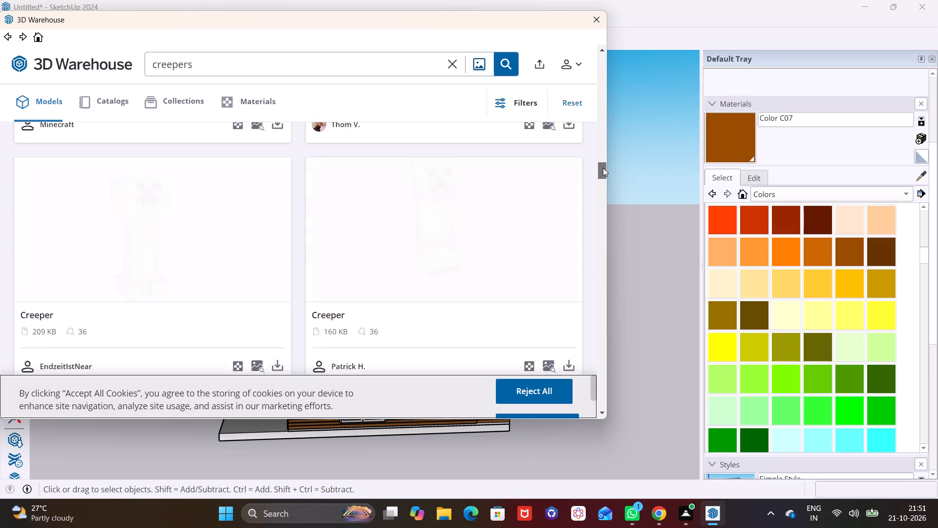
{"action": "left_click_drag", "start_coordinate": [603, 168], "coordinate": [597, 238]}
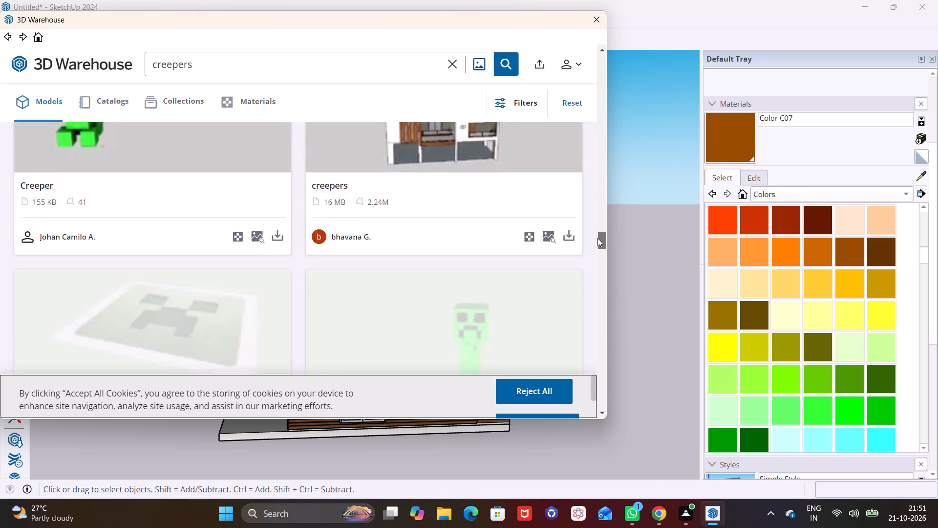
{"action": "left_click_drag", "start_coordinate": [597, 238], "coordinate": [589, 282]}
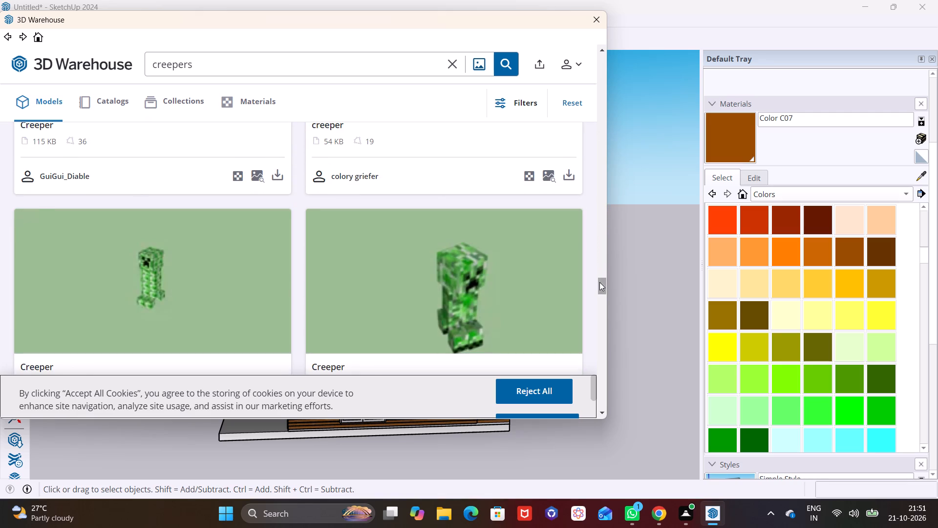
{"action": "left_click_drag", "start_coordinate": [599, 282], "coordinate": [621, 220]}
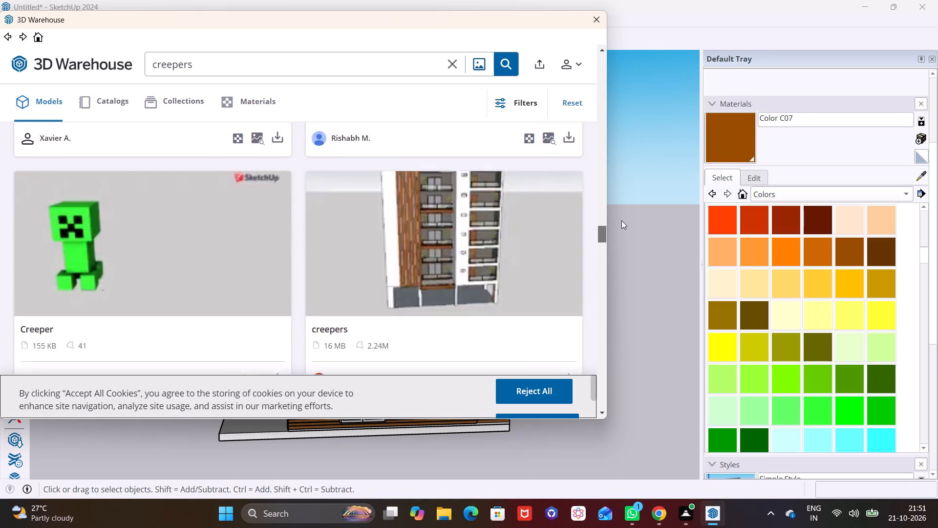
{"action": "left_click_drag", "start_coordinate": [621, 220], "coordinate": [611, 58]}
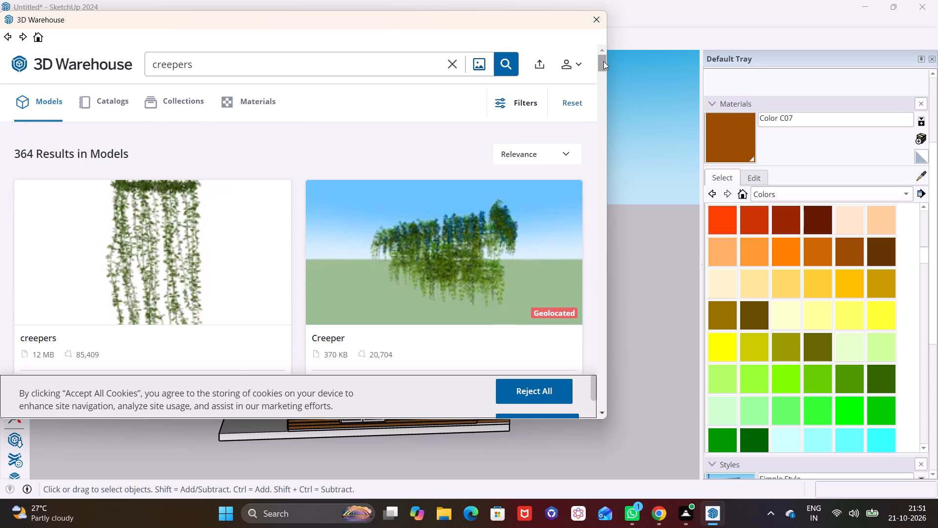
{"action": "left_click_drag", "start_coordinate": [603, 61], "coordinate": [604, 95]}
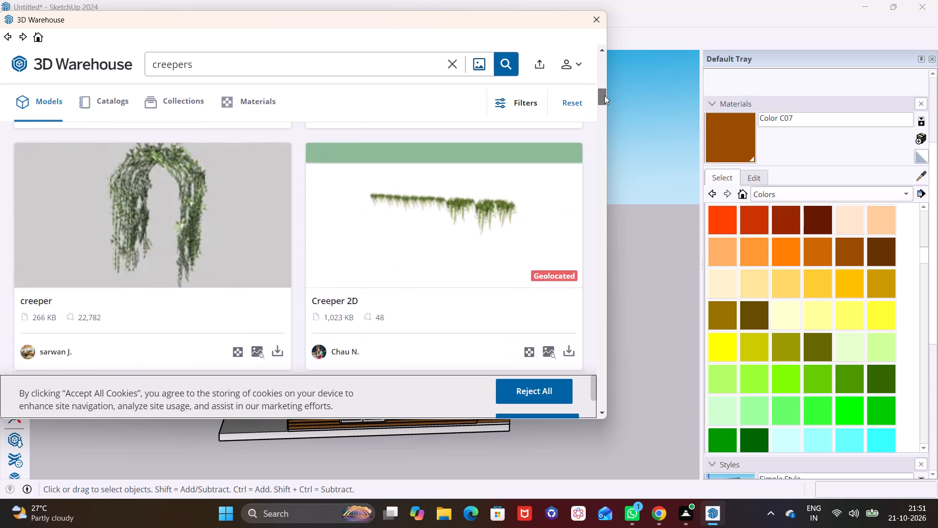
Import the geolocated 370 KB "Creeper" hanging plant from 3D Warehouse directly into the house model.
{"action": "left_click_drag", "start_coordinate": [604, 95], "coordinate": [612, 60]}
{"action": "scroll", "coordinate": [603, 126], "scroll_direction": "down", "scroll_amount": 1}
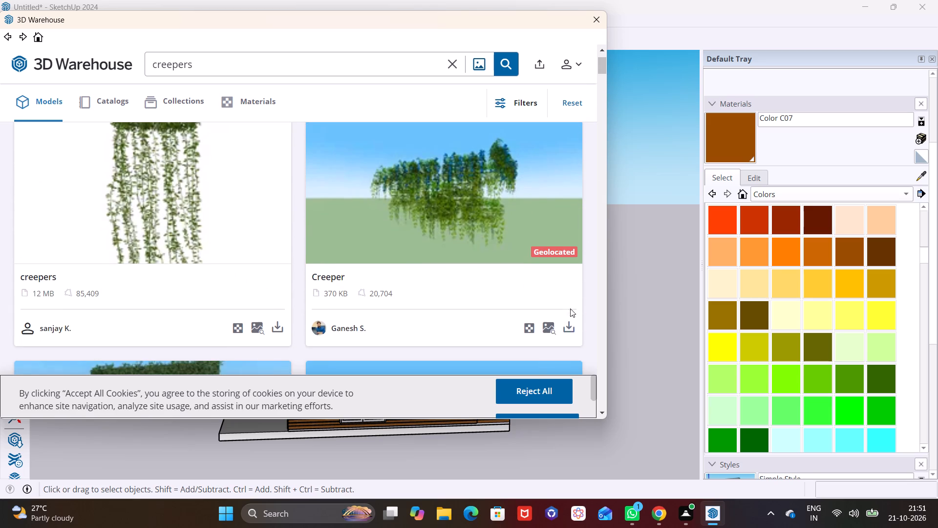
{"action": "left_click", "coordinate": [566, 328]}
{"action": "left_click", "coordinate": [269, 231]}
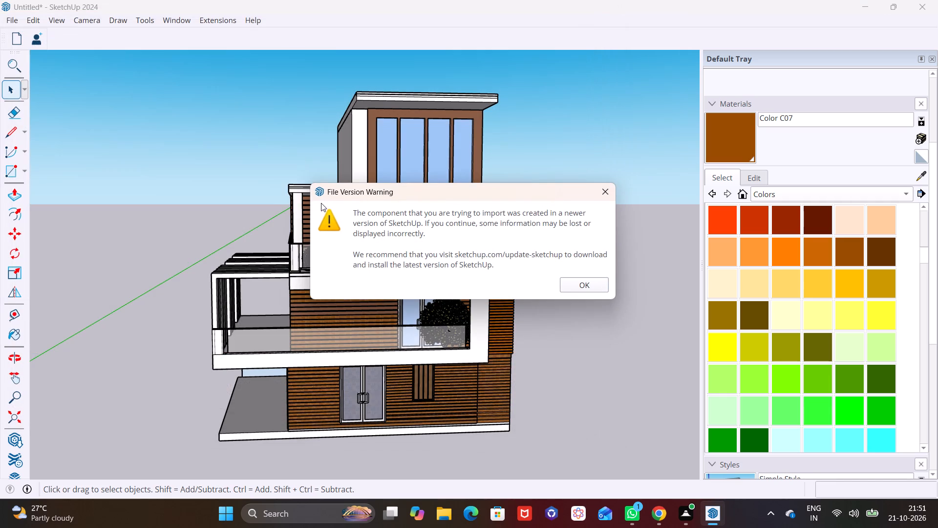
{"action": "left_click", "coordinate": [586, 278]}
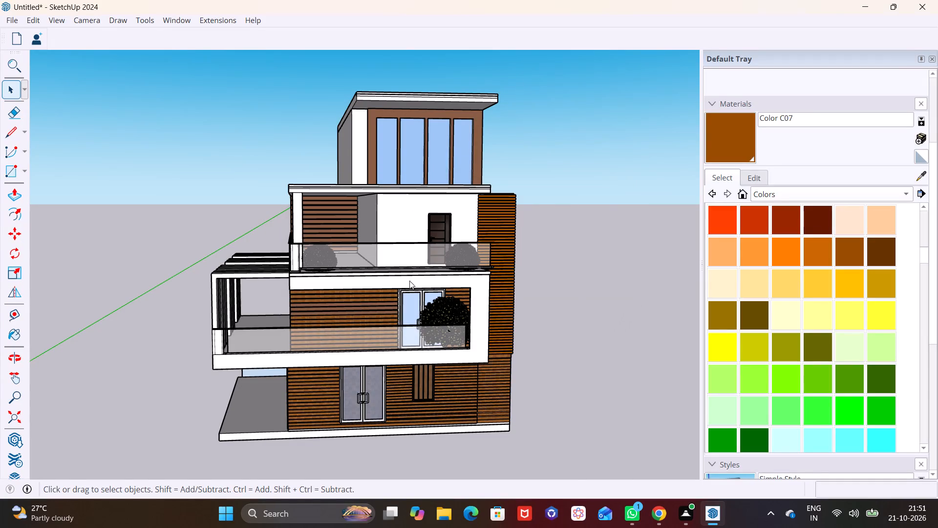
Rotate the imported creeper 90° horizontally so it lines up with the house's pergola side.
{"action": "scroll", "coordinate": [388, 262], "scroll_direction": "down", "scroll_amount": 10}
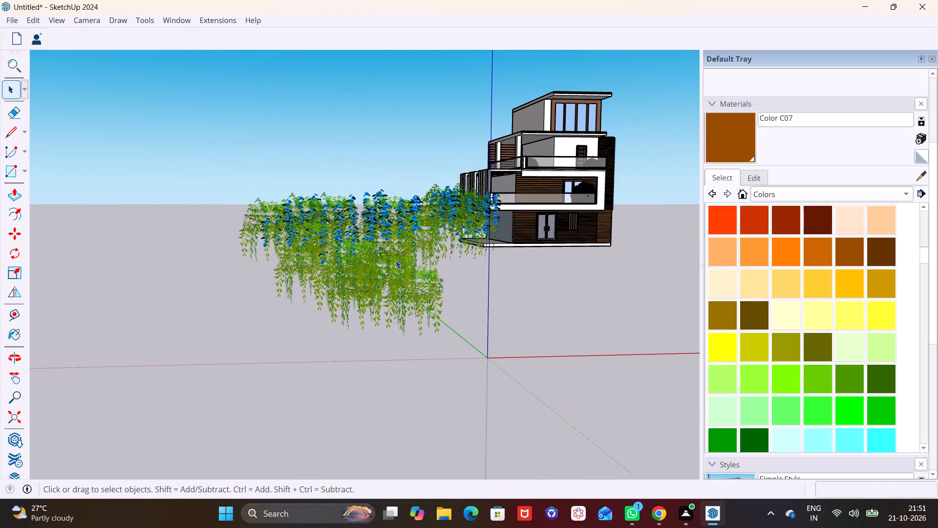
{"action": "left_click", "coordinate": [326, 282]}
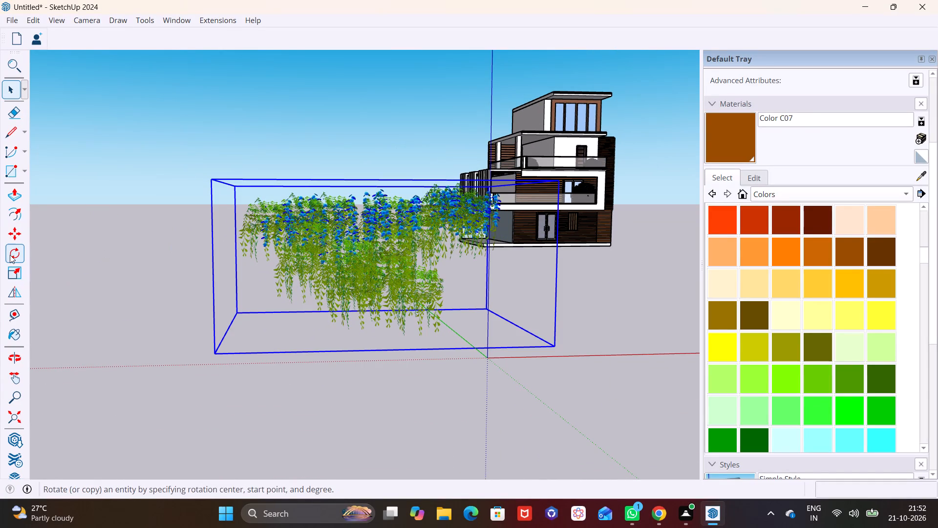
{"action": "left_click", "coordinate": [10, 255]}
{"action": "scroll", "coordinate": [159, 297], "scroll_direction": "down", "scroll_amount": 3}
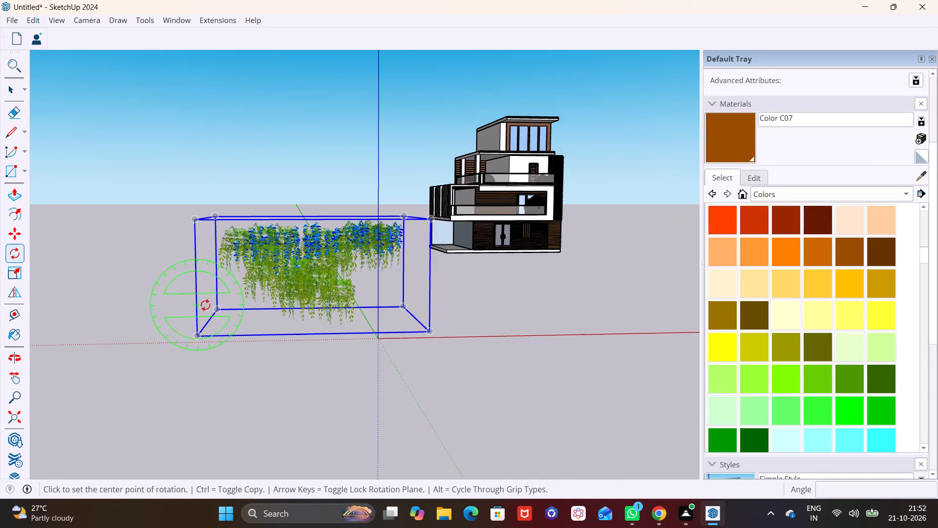
{"action": "scroll", "coordinate": [205, 305], "scroll_direction": "down", "scroll_amount": 4}
{"action": "middle_click_drag", "start_coordinate": [388, 350], "coordinate": [369, 426]}
{"action": "scroll", "coordinate": [398, 394], "scroll_direction": "down", "scroll_amount": 2}
{"action": "left_click", "coordinate": [398, 399]}
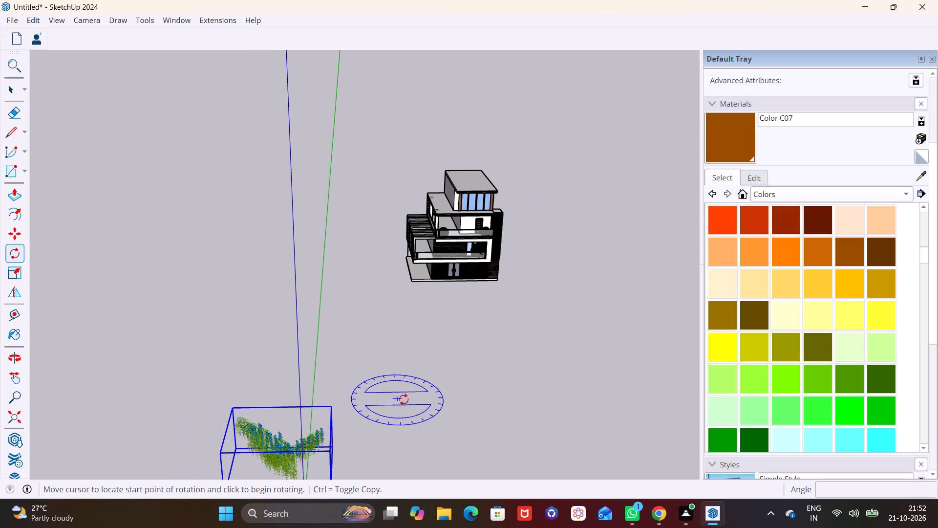
{"action": "left_click", "coordinate": [483, 399]}
{"action": "left_click", "coordinate": [405, 435]}
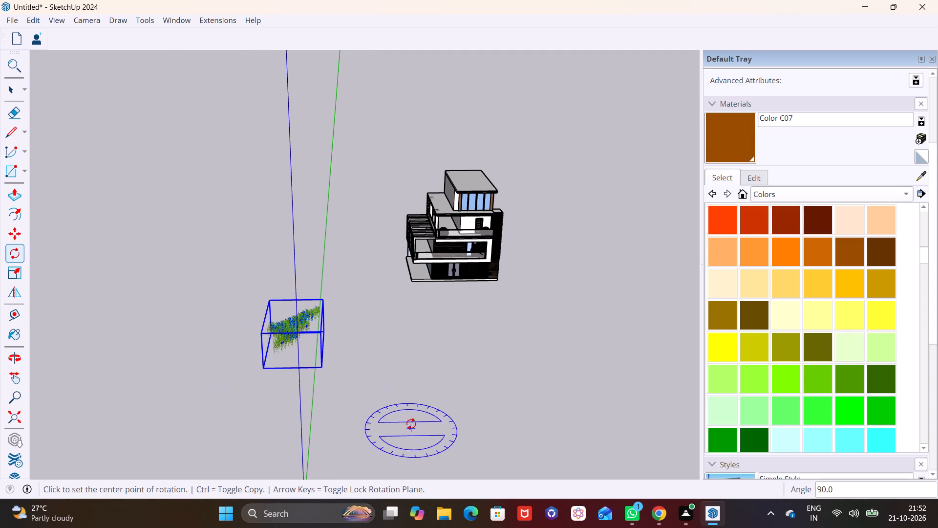
Move the rotated creeper about 150' toward the house's pergola side.
{"action": "key", "text": "m"}
{"action": "left_click", "coordinate": [302, 332]}
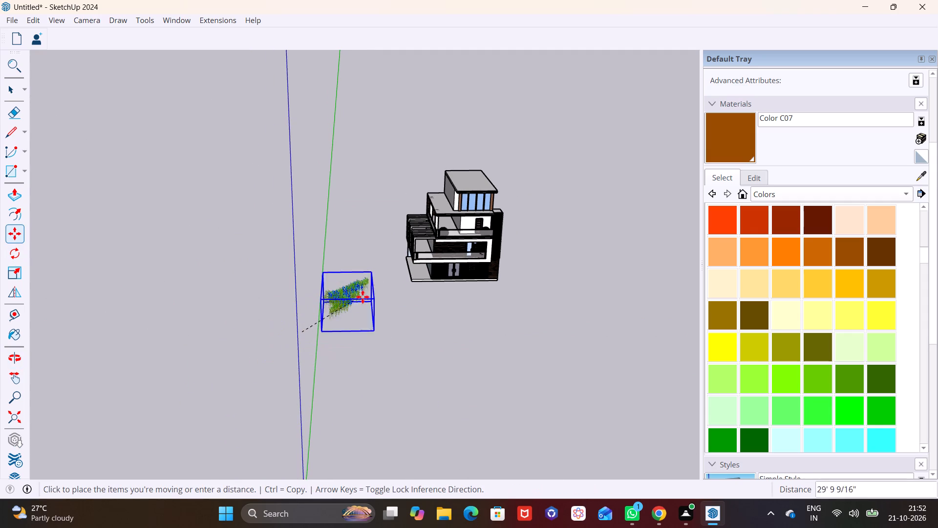
{"action": "left_click", "coordinate": [423, 220]}
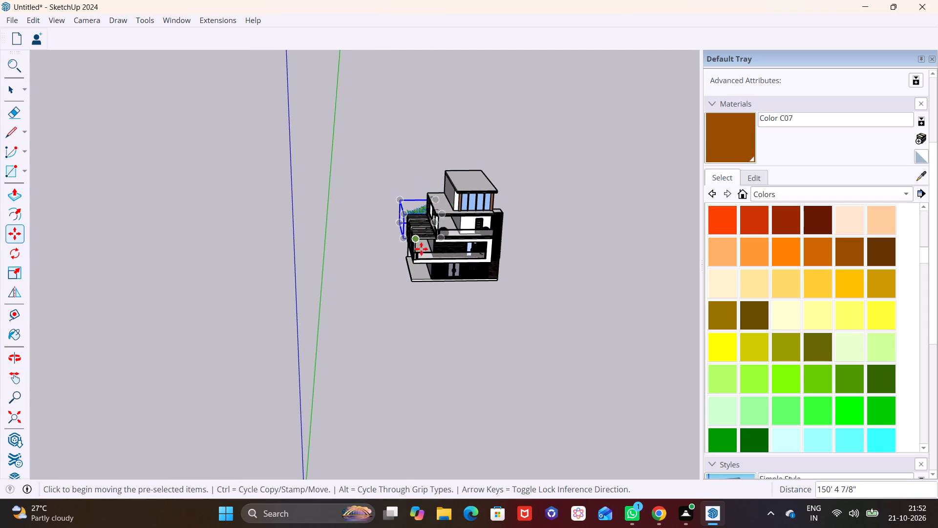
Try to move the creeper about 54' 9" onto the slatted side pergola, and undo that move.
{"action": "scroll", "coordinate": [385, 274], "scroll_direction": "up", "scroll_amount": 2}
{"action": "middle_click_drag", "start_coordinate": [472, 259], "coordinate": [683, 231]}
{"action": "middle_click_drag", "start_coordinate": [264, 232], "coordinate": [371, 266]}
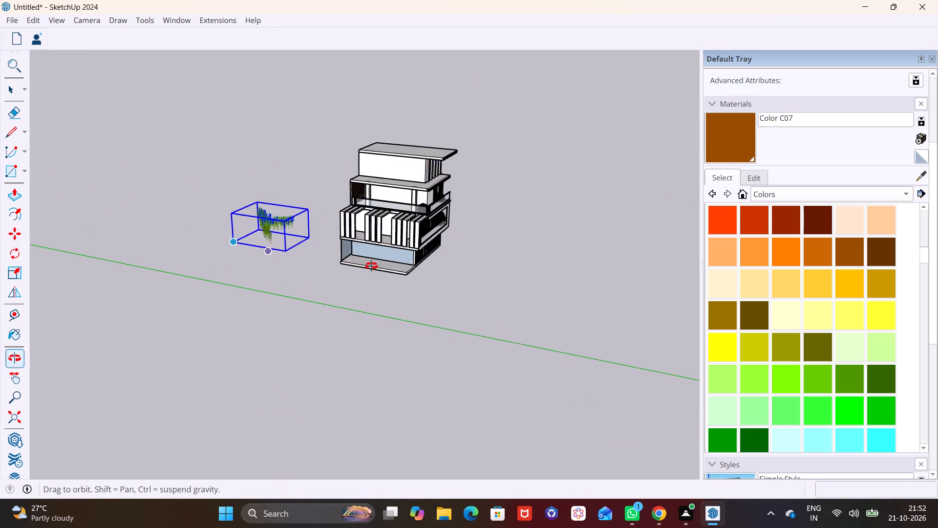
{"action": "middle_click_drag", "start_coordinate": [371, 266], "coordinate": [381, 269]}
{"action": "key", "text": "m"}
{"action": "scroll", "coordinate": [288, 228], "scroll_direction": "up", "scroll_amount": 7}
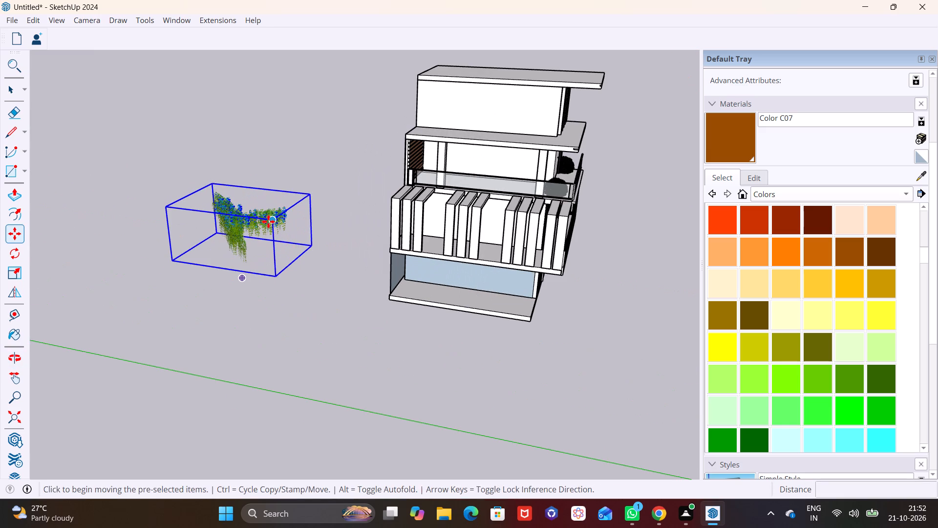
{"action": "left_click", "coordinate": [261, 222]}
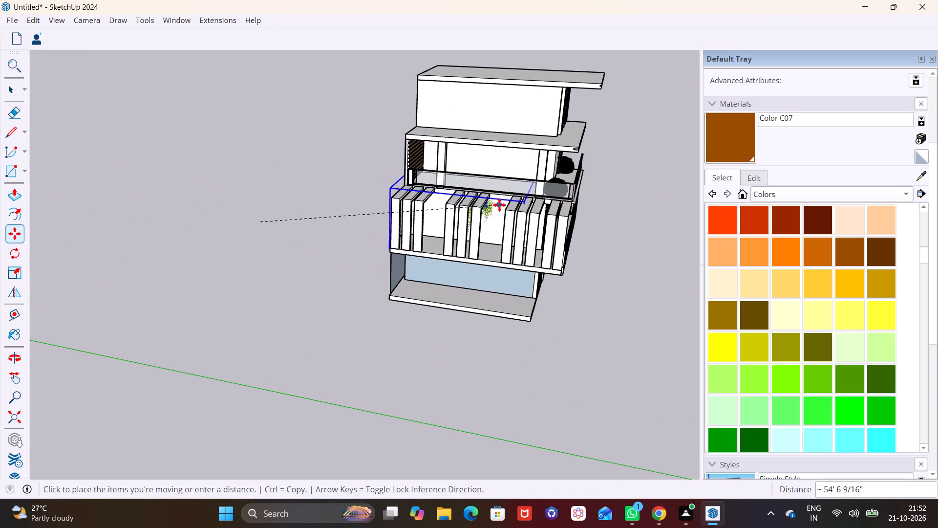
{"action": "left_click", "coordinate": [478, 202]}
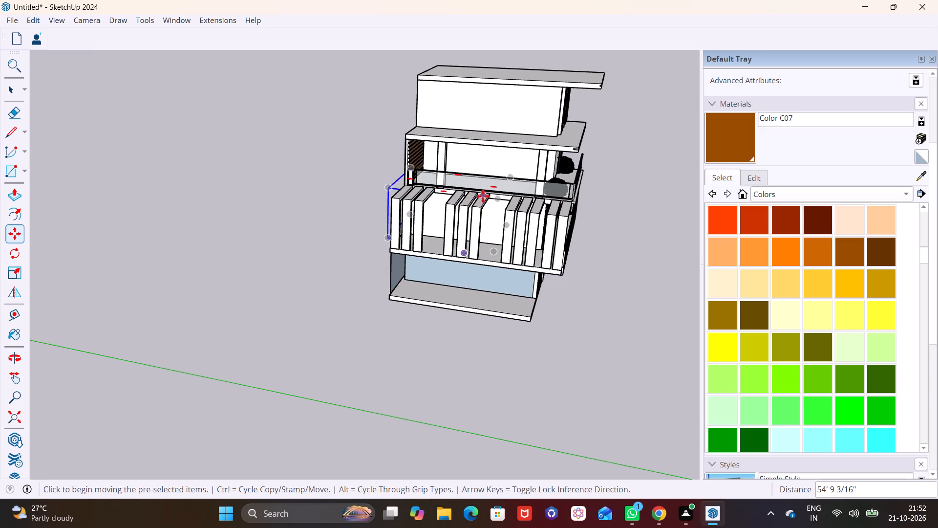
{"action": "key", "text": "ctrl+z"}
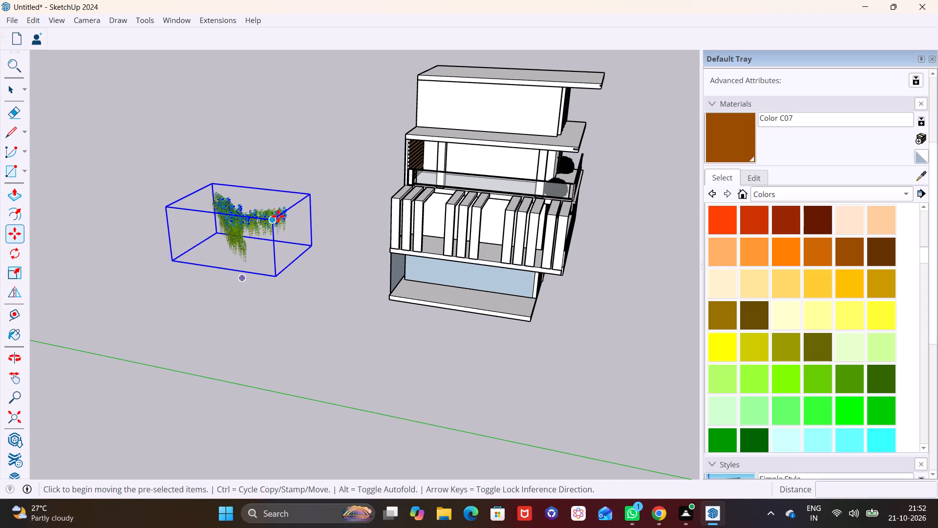
Move the creeper in two stages onto the rear half of the slatted pergola so it hangs over the slats.
{"action": "left_click", "coordinate": [278, 216]}
{"action": "left_click", "coordinate": [445, 197]}
{"action": "scroll", "coordinate": [434, 222], "scroll_direction": "up", "scroll_amount": 3}
{"action": "middle_click_drag", "start_coordinate": [418, 220], "coordinate": [512, 224]}
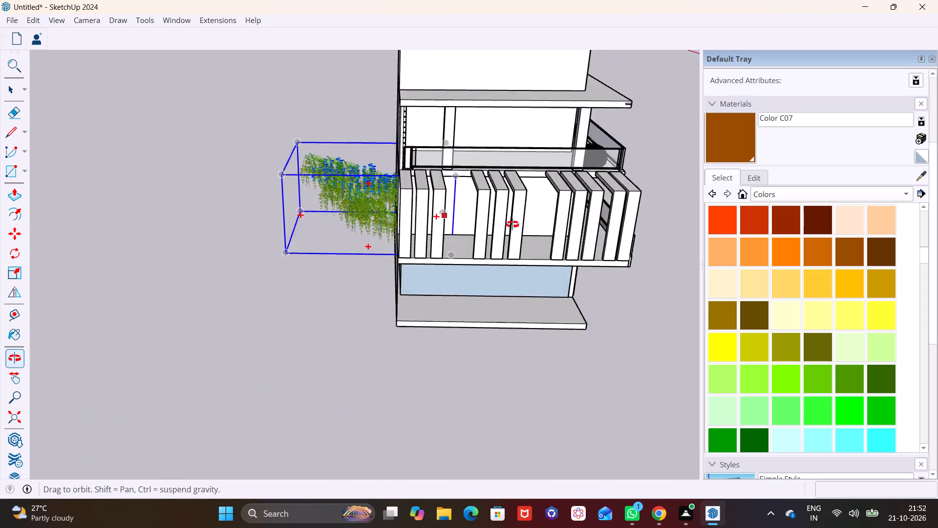
{"action": "middle_click_drag", "start_coordinate": [512, 224], "coordinate": [619, 196]}
{"action": "middle_click_drag", "start_coordinate": [530, 205], "coordinate": [449, 220]}
{"action": "left_click", "coordinate": [327, 209]}
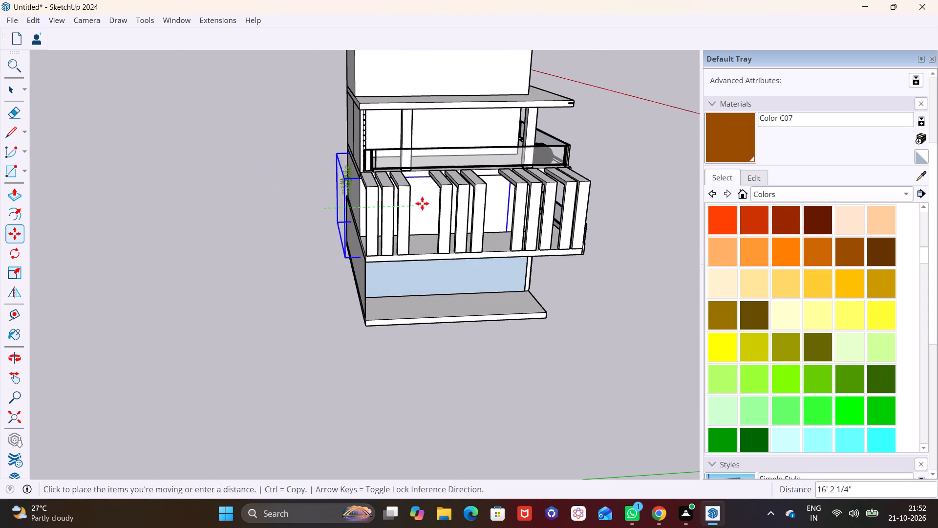
{"action": "left_click", "coordinate": [412, 215]}
{"action": "key", "text": "space"}
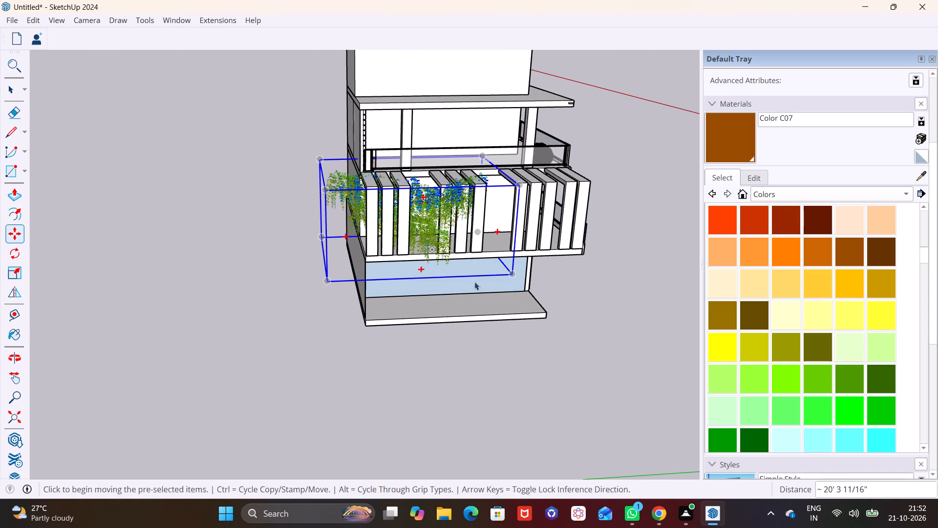
{"action": "left_click_drag", "start_coordinate": [559, 286], "coordinate": [563, 280]}
Examine how the creeper hangs on the pergola from below, from the front corner and from above.
{"action": "middle_click_drag", "start_coordinate": [562, 279], "coordinate": [381, 211]}
{"action": "scroll", "coordinate": [329, 206], "scroll_direction": "up", "scroll_amount": 5}
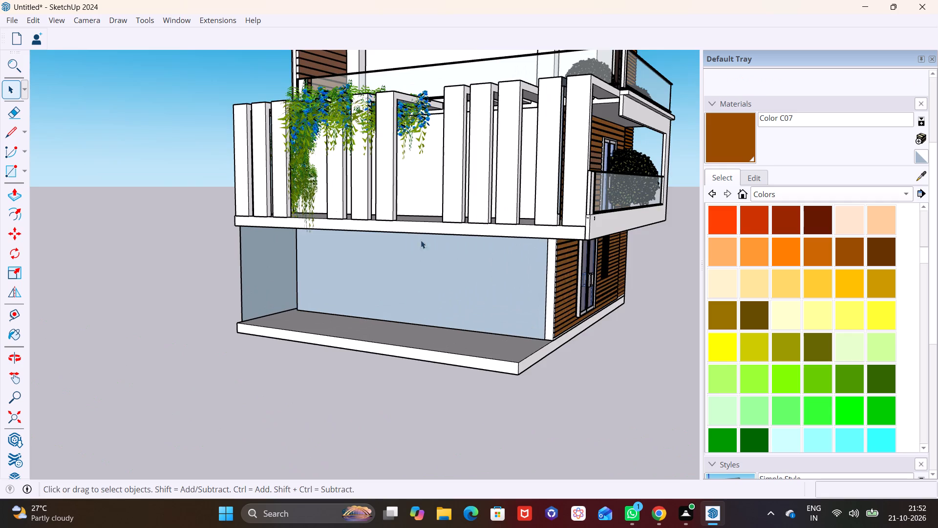
{"action": "scroll", "coordinate": [421, 240], "scroll_direction": "up", "scroll_amount": 3}
{"action": "middle_click", "coordinate": [461, 246]}
{"action": "middle_click_drag", "start_coordinate": [465, 242], "coordinate": [298, 339]}
{"action": "scroll", "coordinate": [232, 281], "scroll_direction": "down", "scroll_amount": 2}
{"action": "middle_click_drag", "start_coordinate": [234, 283], "coordinate": [237, 190], "text": "shift"}
{"action": "middle_click_drag", "start_coordinate": [306, 225], "coordinate": [313, 283]}
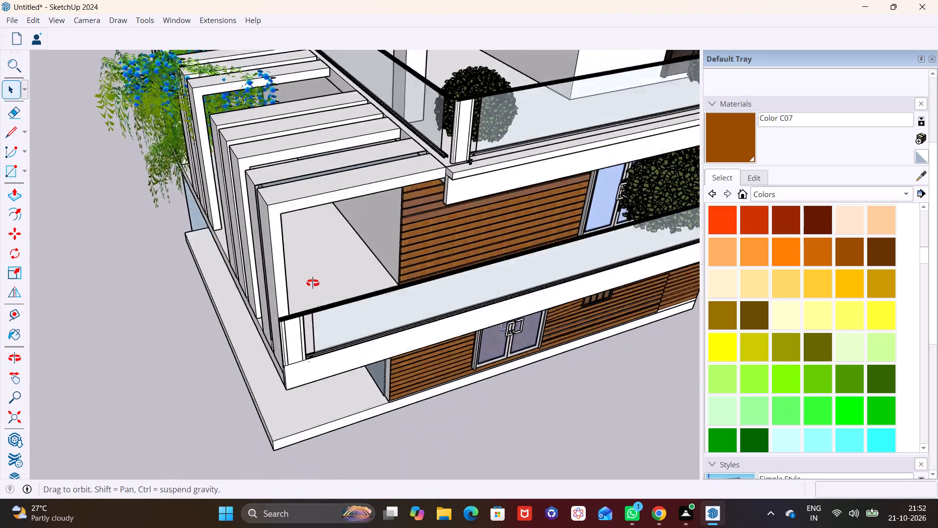
{"action": "middle_click_drag", "start_coordinate": [313, 283], "coordinate": [288, 304]}
{"action": "middle_click_drag", "start_coordinate": [236, 219], "coordinate": [426, 207]}
Copy the creeper about 15' along the pergola toward its front corner.
{"action": "scroll", "coordinate": [294, 205], "scroll_direction": "down", "scroll_amount": 2}
{"action": "middle_click_drag", "start_coordinate": [298, 233], "coordinate": [450, 197], "text": "shift"}
{"action": "left_click", "coordinate": [303, 151]}
{"action": "key", "text": "m"}
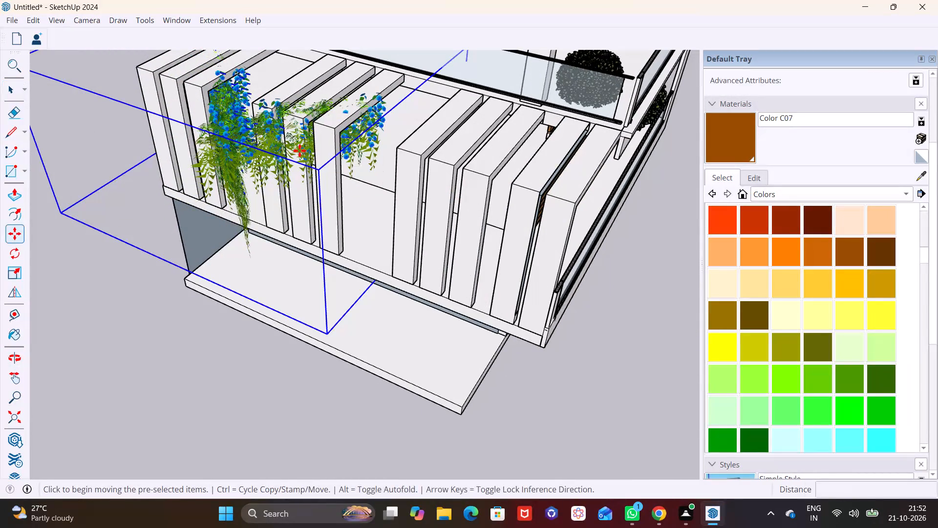
{"action": "left_click", "coordinate": [317, 172]}
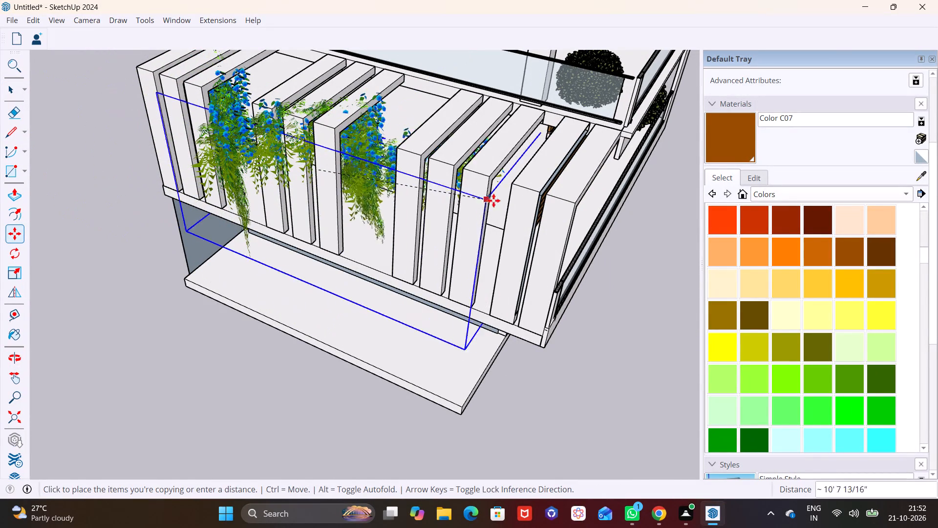
{"action": "left_click", "coordinate": [571, 207]}
{"action": "middle_click_drag", "start_coordinate": [571, 264], "coordinate": [394, 142]}
{"action": "key", "text": "space"}
Raise the copied creeper and shift it outward so it drapes over the top of the pergola's front corner.
{"action": "middle_click_drag", "start_coordinate": [393, 145], "coordinate": [391, 152]}
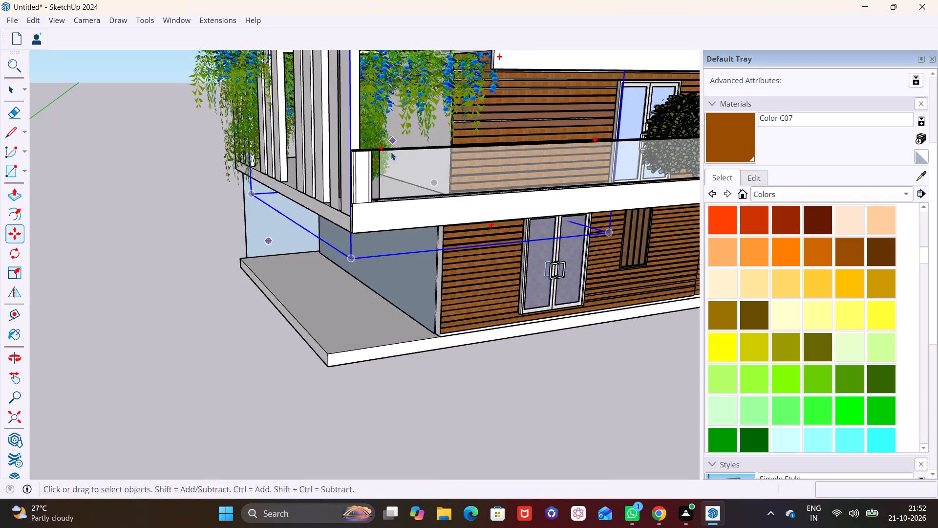
{"action": "middle_click_drag", "start_coordinate": [391, 152], "coordinate": [356, 297]}
{"action": "middle_click_drag", "start_coordinate": [366, 213], "coordinate": [322, 93]}
{"action": "middle_click_drag", "start_coordinate": [351, 125], "coordinate": [384, 293], "text": "shift"}
{"action": "middle_click_drag", "start_coordinate": [408, 308], "coordinate": [444, 213]}
{"action": "scroll", "coordinate": [409, 300], "scroll_direction": "up", "scroll_amount": 1}
{"action": "left_click", "coordinate": [449, 244]}
{"action": "key", "text": "m"}
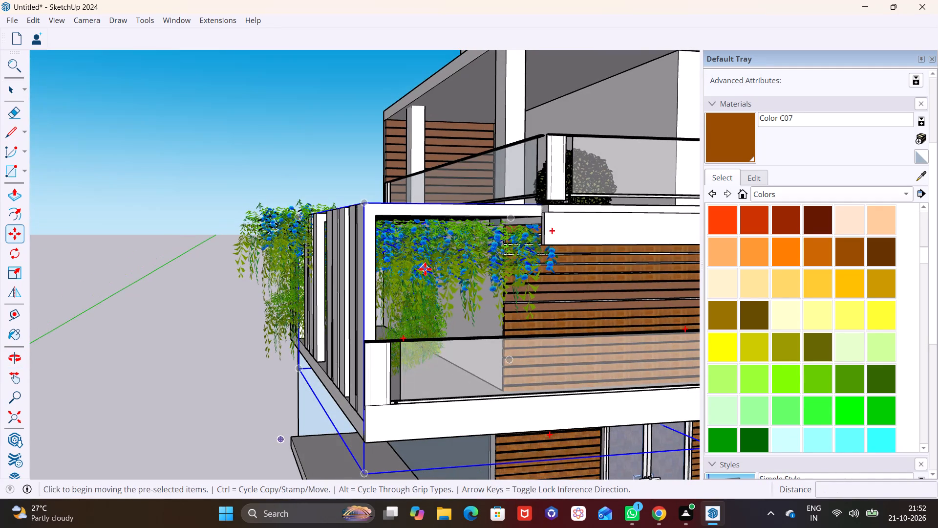
{"action": "key", "text": "space"}
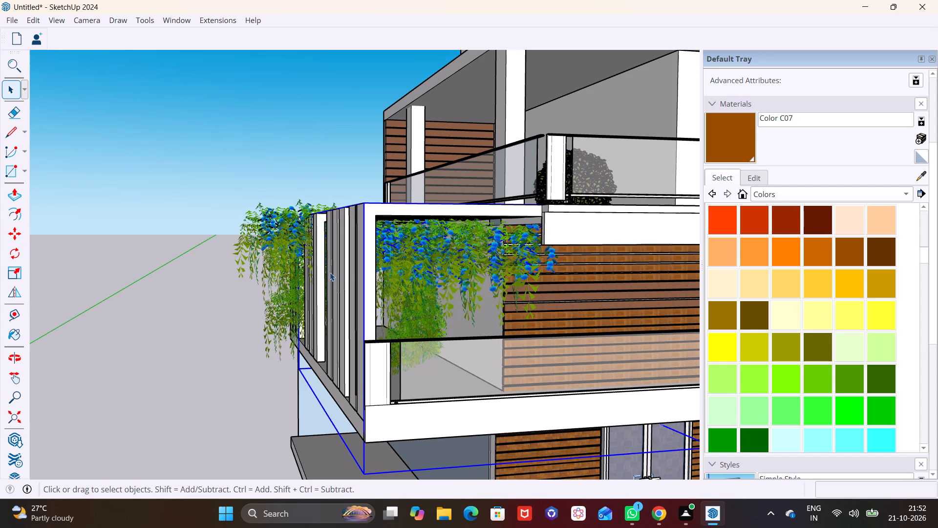
{"action": "left_click", "coordinate": [417, 268]}
{"action": "key", "text": "m"}
{"action": "left_click", "coordinate": [416, 269]}
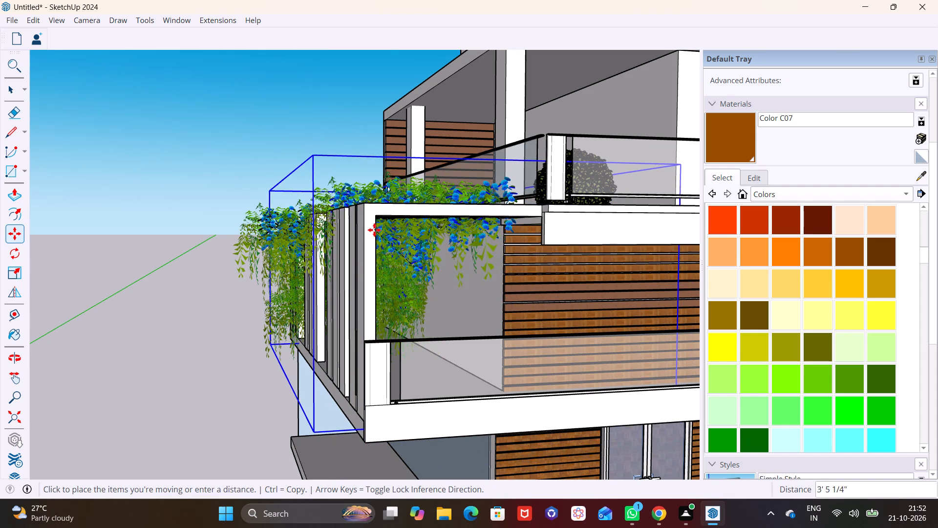
{"action": "left_click", "coordinate": [374, 228]}
{"action": "key", "text": "m"}
{"action": "left_click", "coordinate": [201, 271]}
{"action": "key", "text": "space"}
{"action": "left_click", "coordinate": [201, 271]}
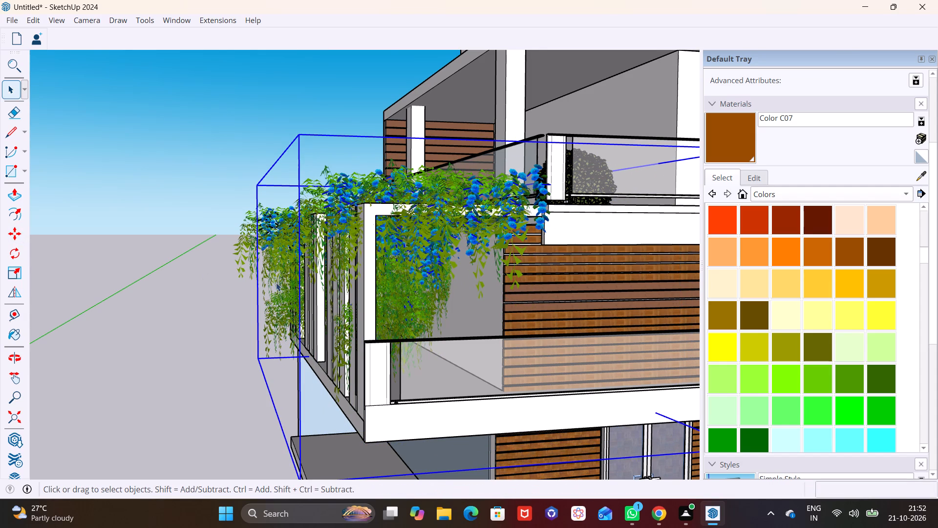
Slide the copied creeper back about 5' along the pergola so it sits behind the front corner.
{"action": "middle_click_drag", "start_coordinate": [380, 312], "coordinate": [492, 330]}
{"action": "scroll", "coordinate": [489, 322], "scroll_direction": "down", "scroll_amount": 2}
{"action": "middle_click_drag", "start_coordinate": [478, 317], "coordinate": [643, 315]}
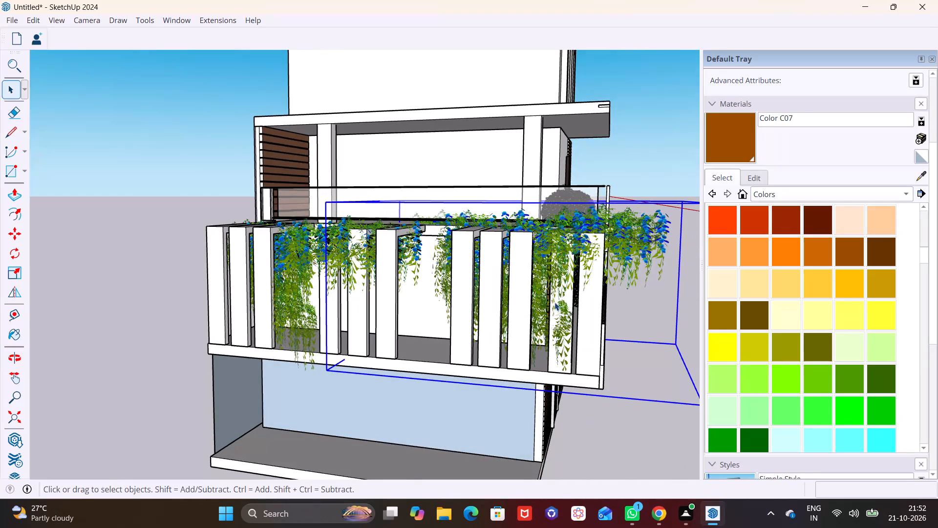
{"action": "scroll", "coordinate": [539, 290], "scroll_direction": "up", "scroll_amount": 4}
{"action": "left_click", "coordinate": [559, 228]}
{"action": "key", "text": "m"}
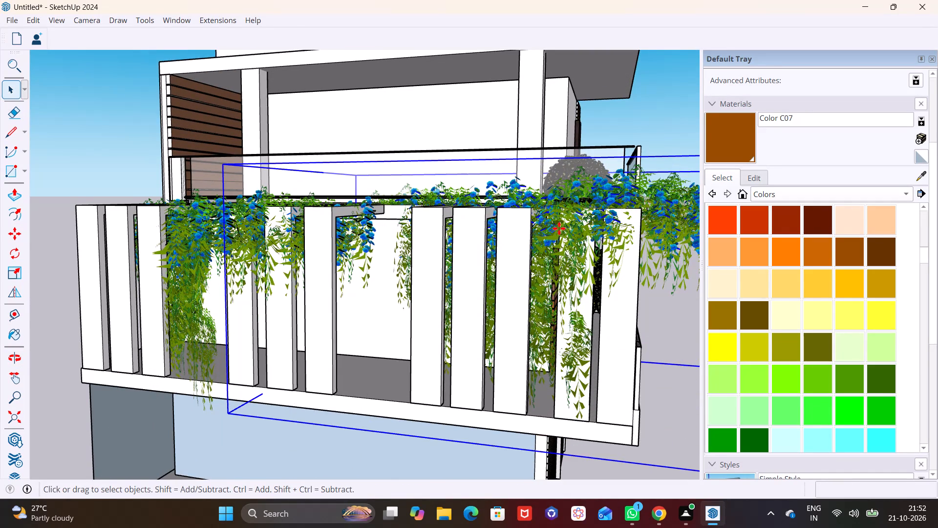
{"action": "left_click", "coordinate": [558, 228]}
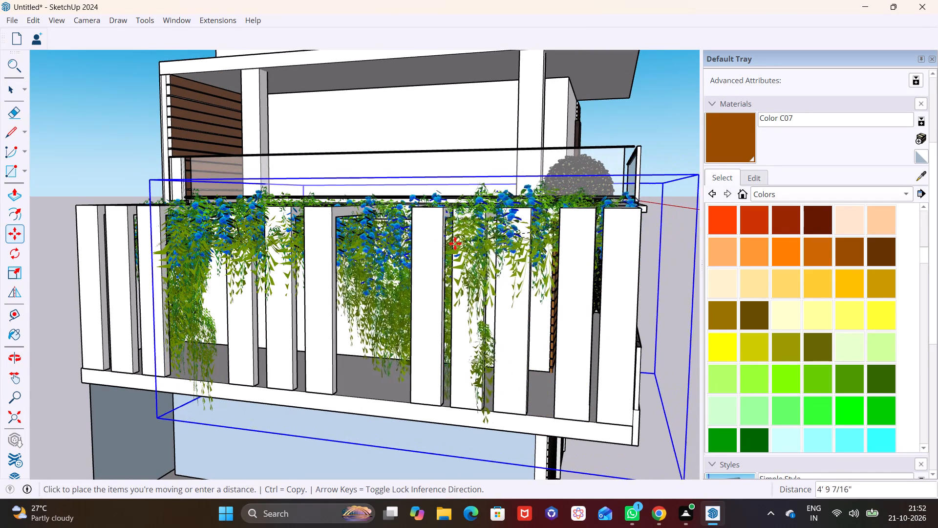
{"action": "left_click", "coordinate": [451, 244]}
{"action": "key", "text": "space"}
{"action": "left_click", "coordinate": [668, 240]}
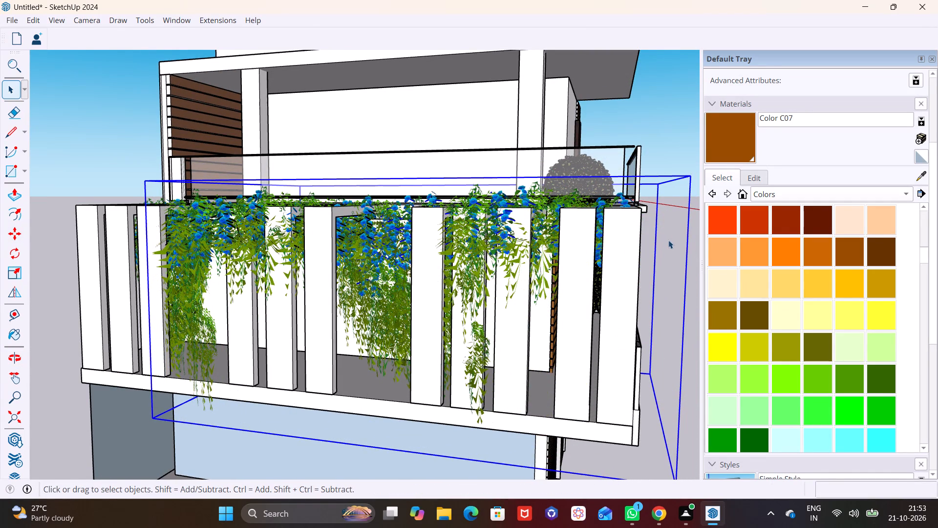
Examine the creepers and balcony bushes from the front of the house, close up and from farther back.
{"action": "scroll", "coordinate": [659, 233], "scroll_direction": "down", "scroll_amount": 3}
{"action": "middle_click_drag", "start_coordinate": [642, 260], "coordinate": [300, 254]}
{"action": "scroll", "coordinate": [278, 248], "scroll_direction": "down", "scroll_amount": 2}
{"action": "middle_click_drag", "start_coordinate": [298, 262], "coordinate": [444, 251], "text": "shift"}
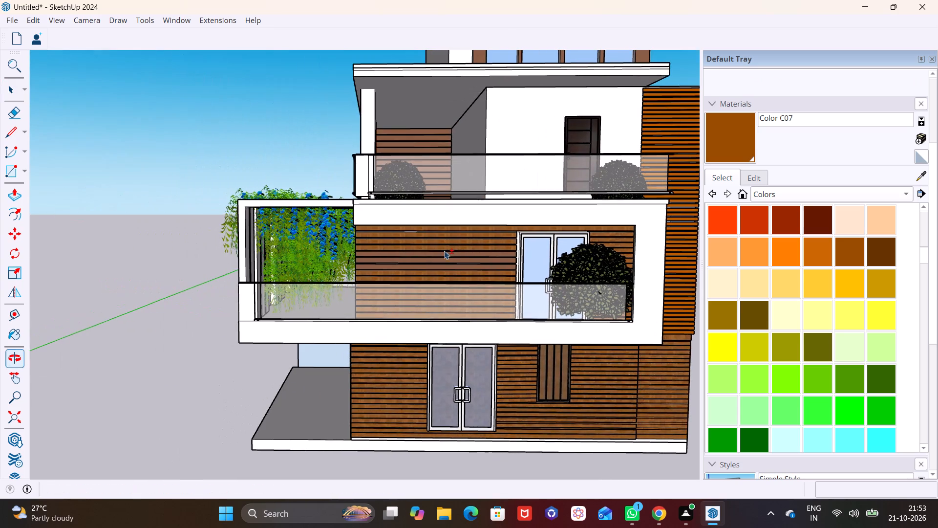
{"action": "scroll", "coordinate": [424, 268], "scroll_direction": "up", "scroll_amount": 1}
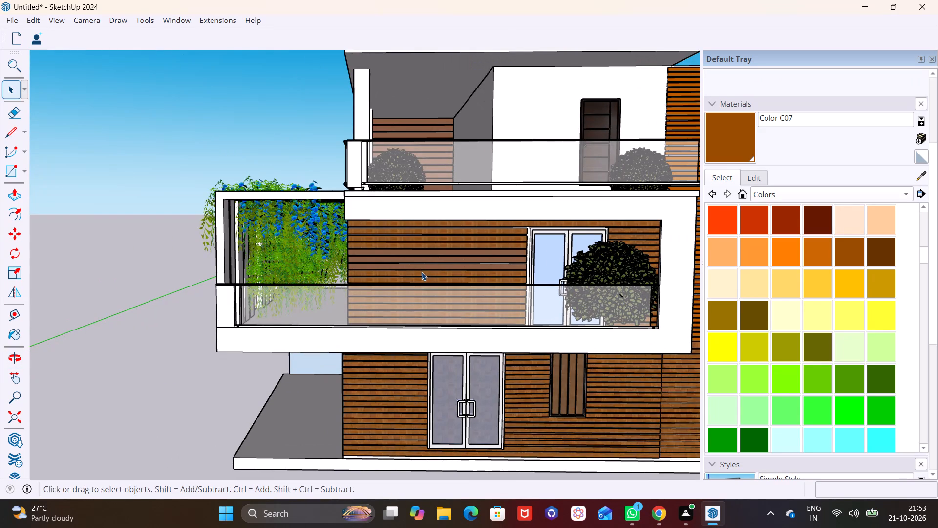
{"action": "scroll", "coordinate": [421, 278], "scroll_direction": "down", "scroll_amount": 2}
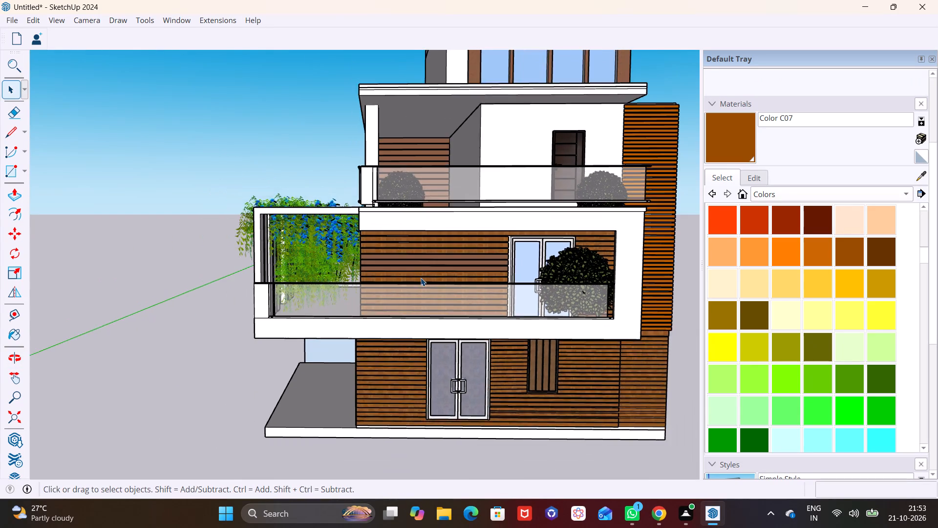
{"action": "scroll", "coordinate": [421, 278], "scroll_direction": "down", "scroll_amount": 3}
{"action": "middle_click_drag", "start_coordinate": [471, 319], "coordinate": [429, 274], "text": "shift"}
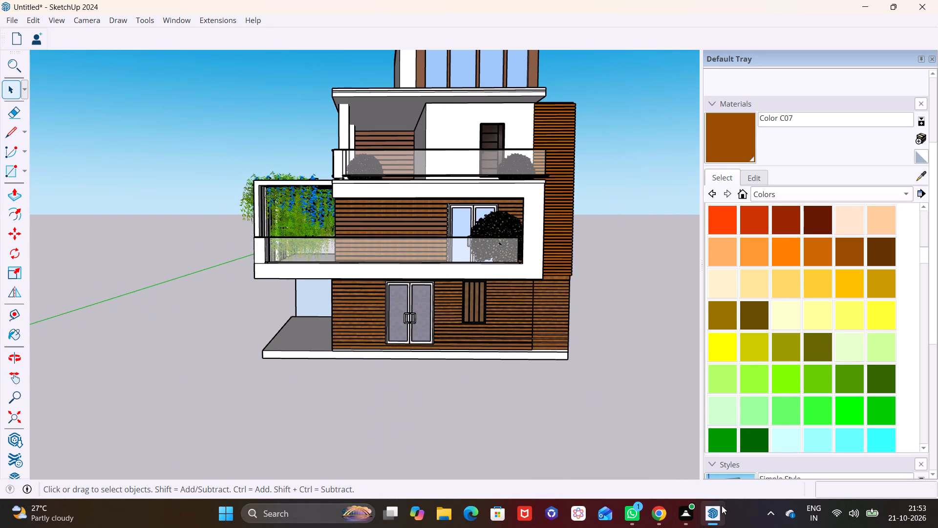
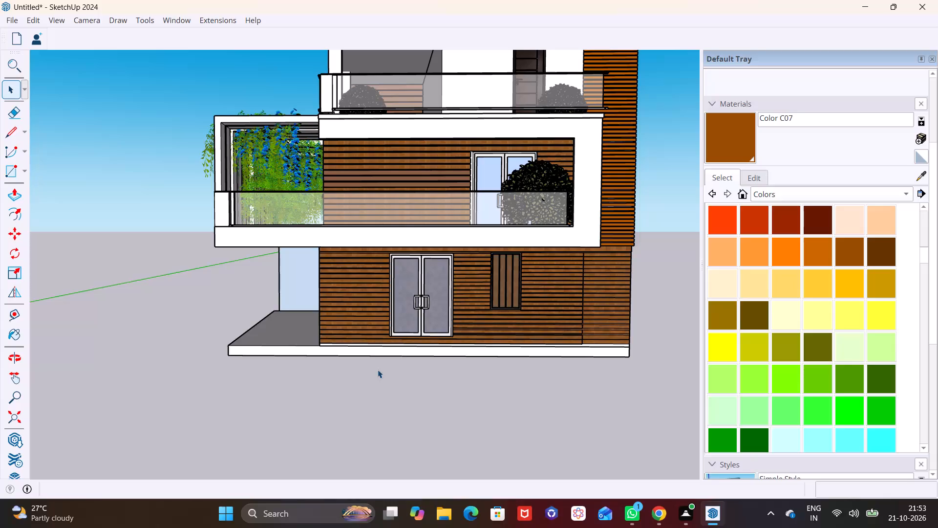
Extend the base slab about 17' 10" outward from its front edge with Push/Pull.
{"action": "middle_click_drag", "start_coordinate": [461, 369], "coordinate": [458, 366]}
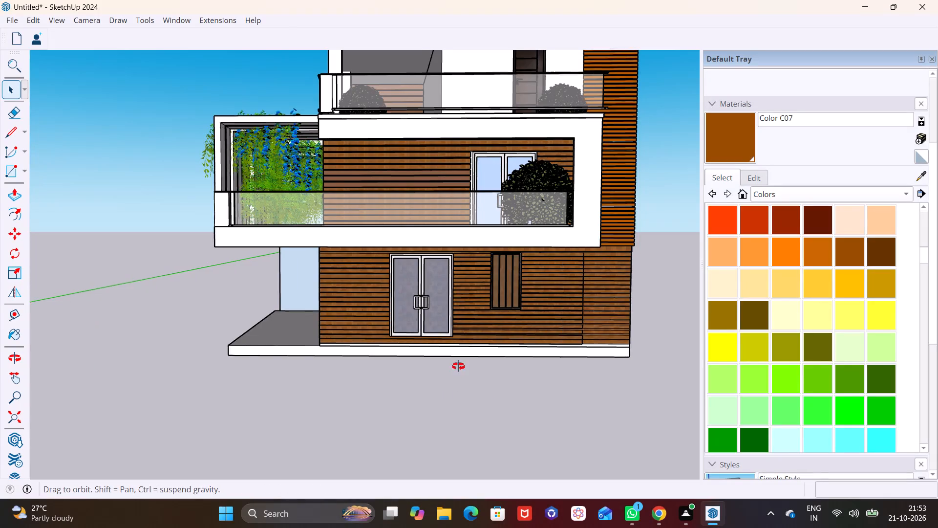
{"action": "middle_click_drag", "start_coordinate": [458, 366], "coordinate": [458, 317]}
{"action": "middle_click_drag", "start_coordinate": [452, 349], "coordinate": [462, 417]}
{"action": "left_click", "coordinate": [432, 352]}
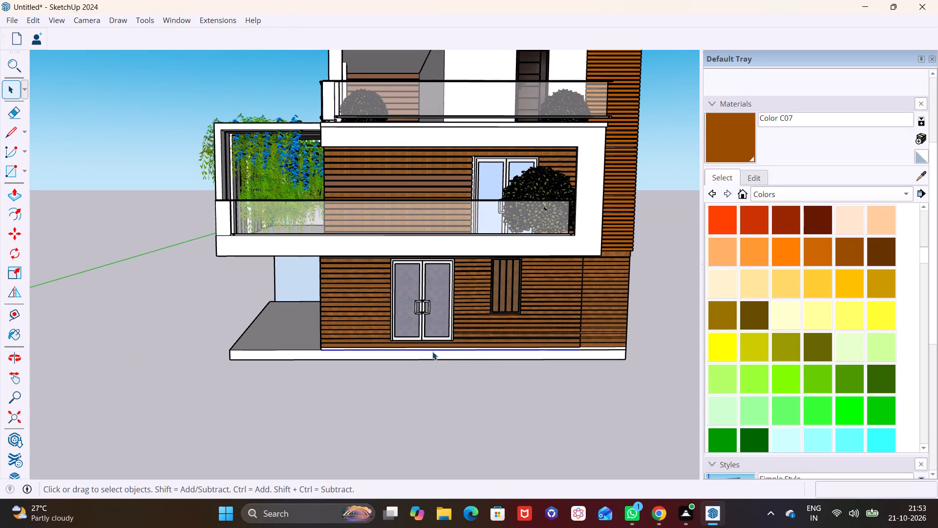
{"action": "double_click", "coordinate": [432, 352]}
{"action": "left_click", "coordinate": [416, 352]}
{"action": "triple_click", "coordinate": [395, 355]}
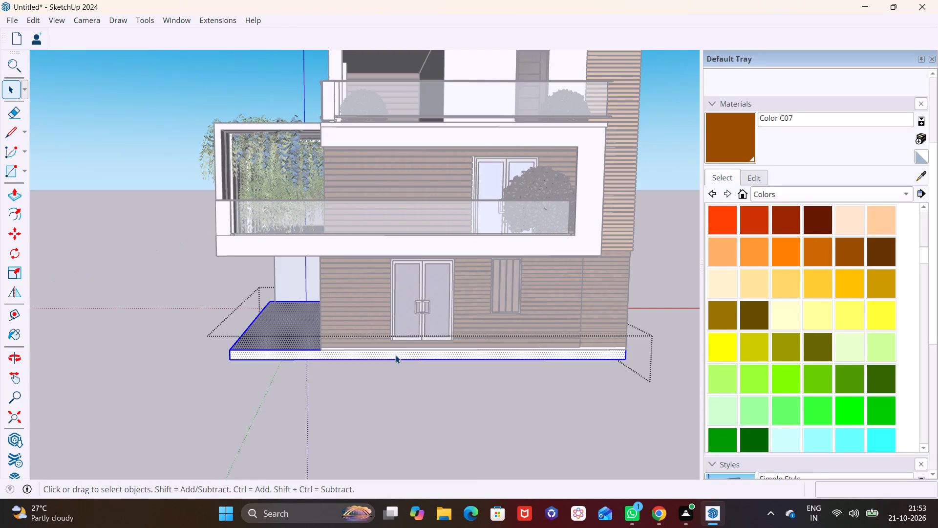
{"action": "left_click", "coordinate": [395, 355]}
{"action": "left_click", "coordinate": [395, 355]}
{"action": "left_click", "coordinate": [15, 194]}
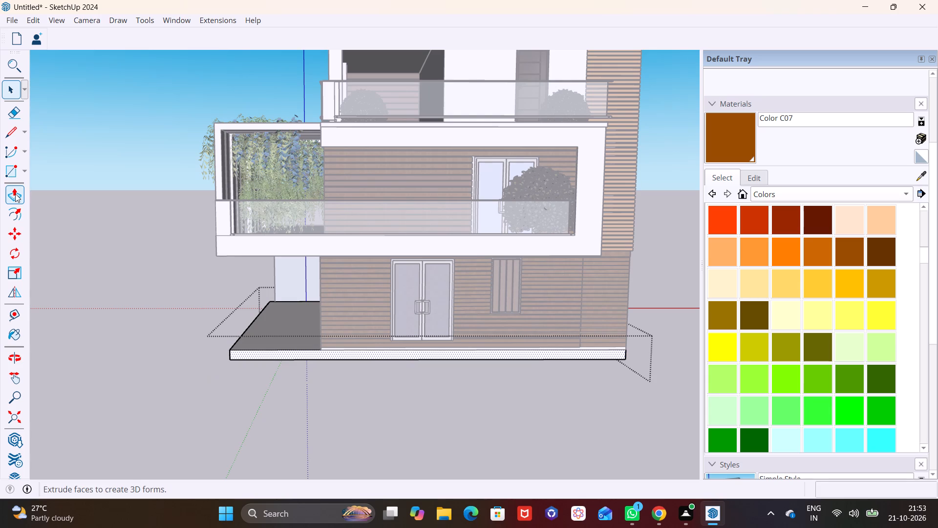
{"action": "left_click", "coordinate": [273, 352]}
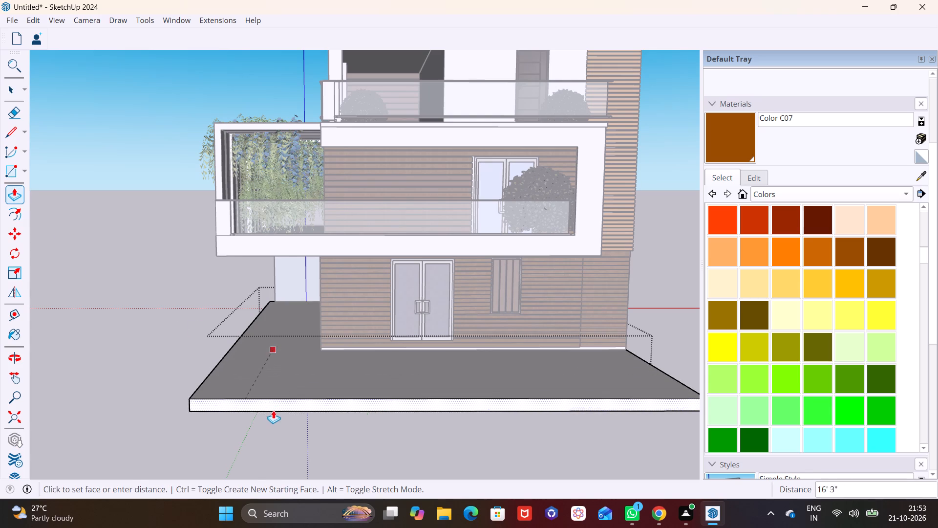
{"action": "left_click", "coordinate": [273, 418]}
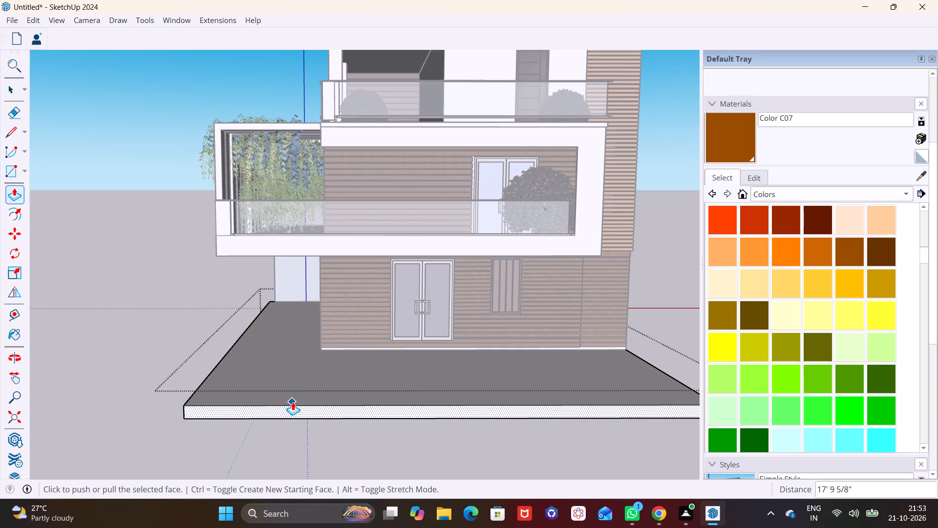
{"action": "scroll", "coordinate": [360, 400], "scroll_direction": "down", "scroll_amount": 1}
{"action": "middle_click_drag", "start_coordinate": [370, 407], "coordinate": [341, 316], "text": "shift"}
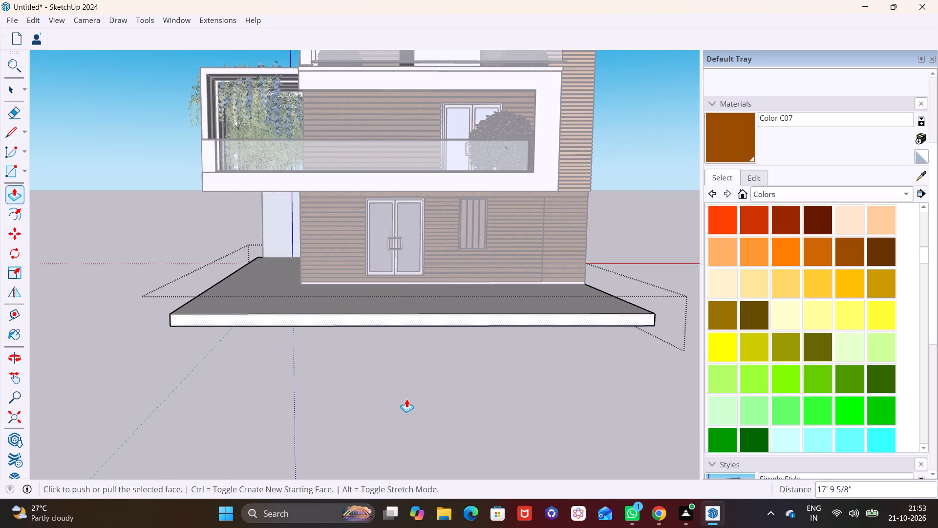
{"action": "key", "text": "space"}
{"action": "left_click", "coordinate": [406, 399]}
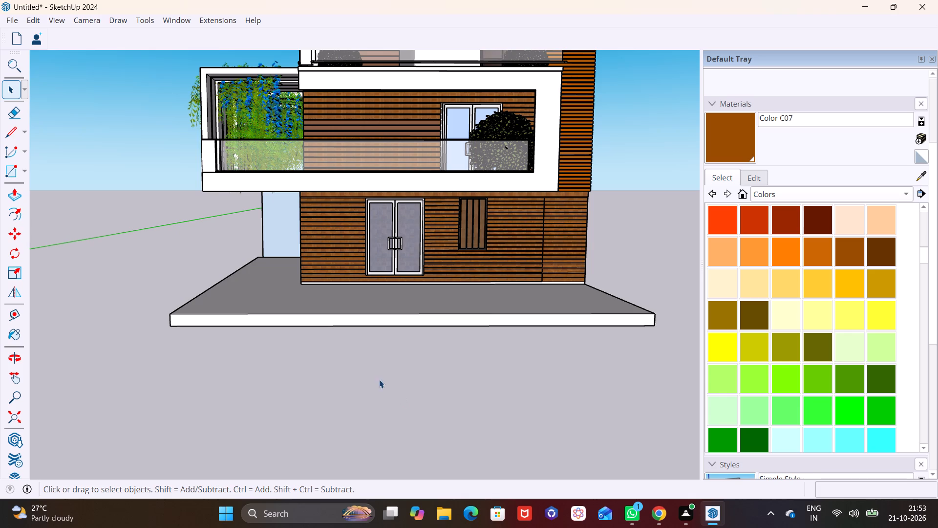
Search 3D Warehouse for "gate".
{"action": "scroll", "coordinate": [498, 314], "scroll_direction": "down", "scroll_amount": 1}
{"action": "middle_click_drag", "start_coordinate": [583, 373], "coordinate": [545, 419]}
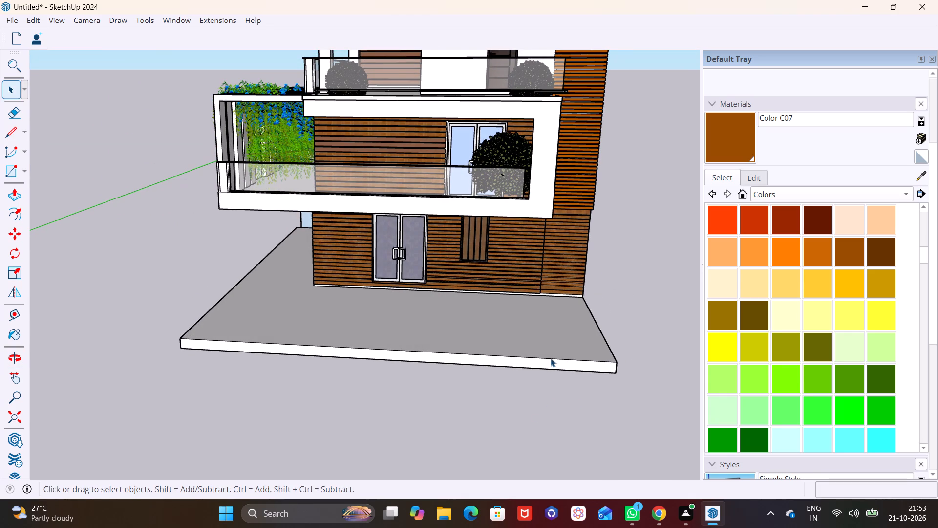
{"action": "middle_click_drag", "start_coordinate": [530, 359], "coordinate": [583, 339], "text": "shift"}
{"action": "middle_click_drag", "start_coordinate": [572, 353], "coordinate": [640, 299]}
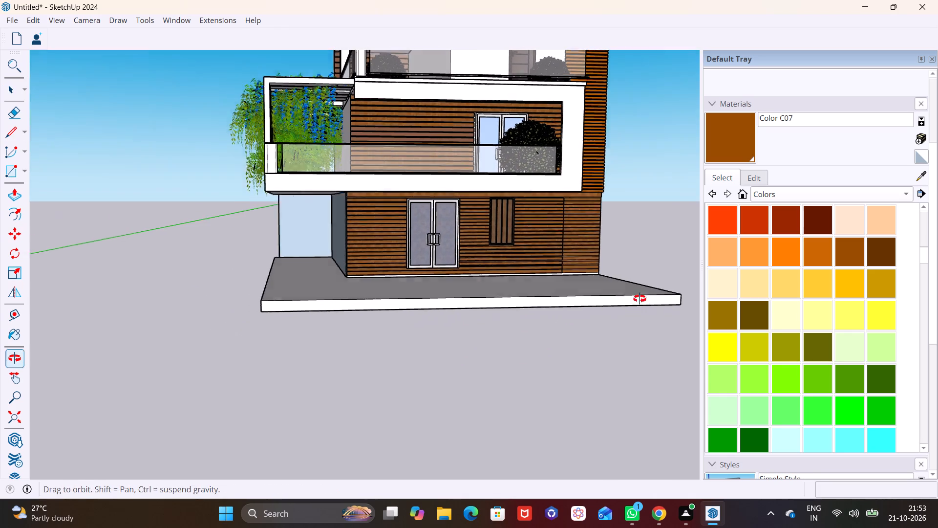
{"action": "middle_click_drag", "start_coordinate": [640, 299], "coordinate": [640, 298]}
{"action": "middle_click_drag", "start_coordinate": [465, 272], "coordinate": [400, 368], "text": "shift"}
{"action": "left_click", "coordinate": [178, 21]}
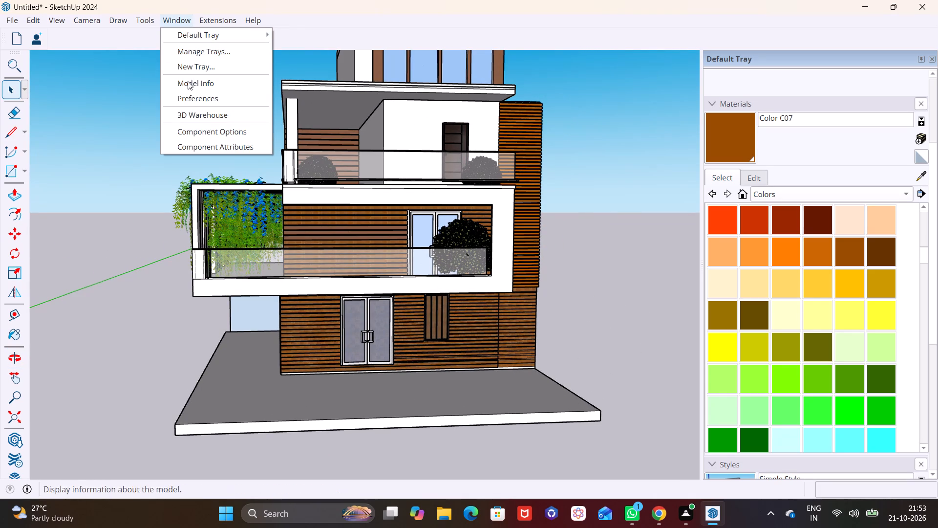
{"action": "left_click", "coordinate": [208, 117]}
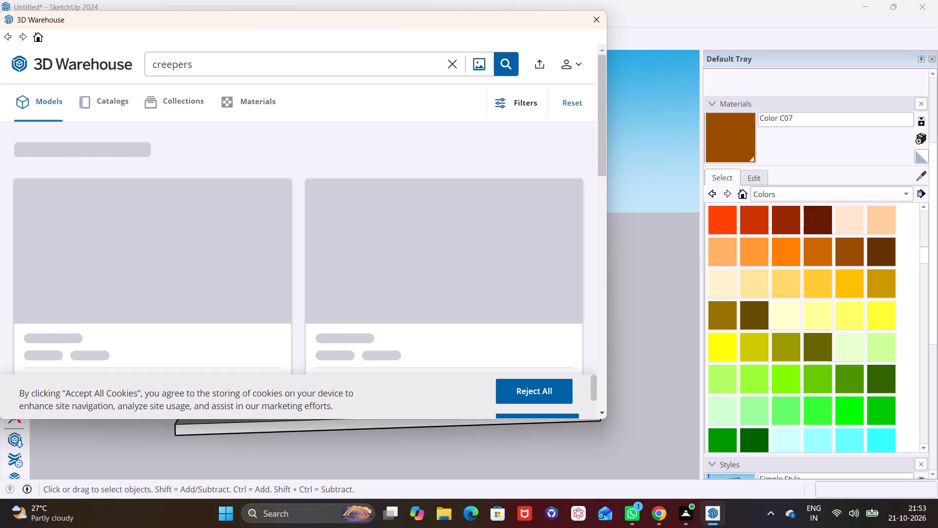
{"action": "left_click", "coordinate": [455, 63]}
{"action": "left_click", "coordinate": [322, 63]}
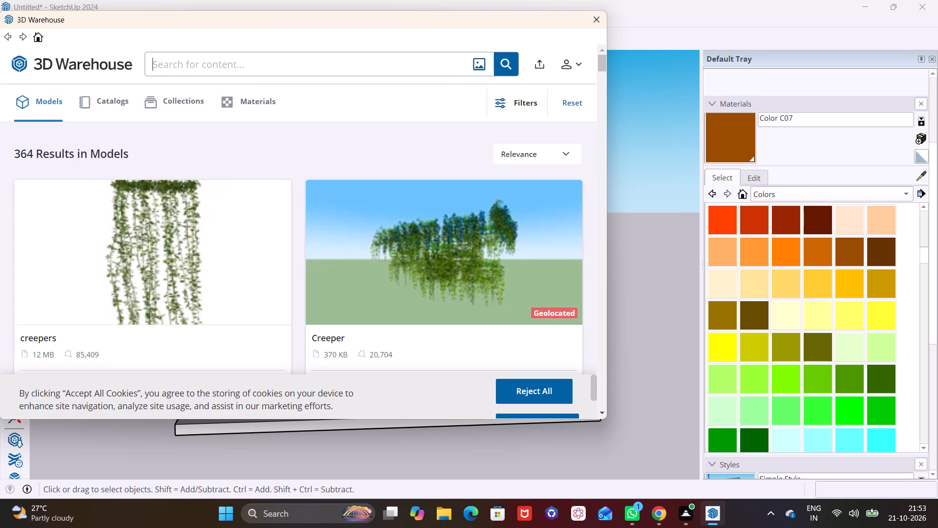
{"action": "key", "text": "g"}
{"action": "type", "text": "at"}
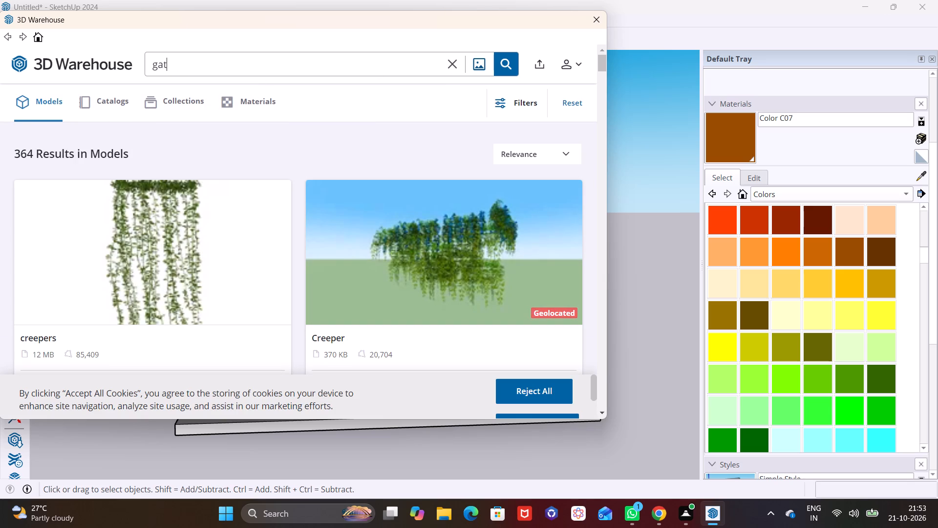
{"action": "key", "text": "e"}
{"action": "key", "text": "Return"}
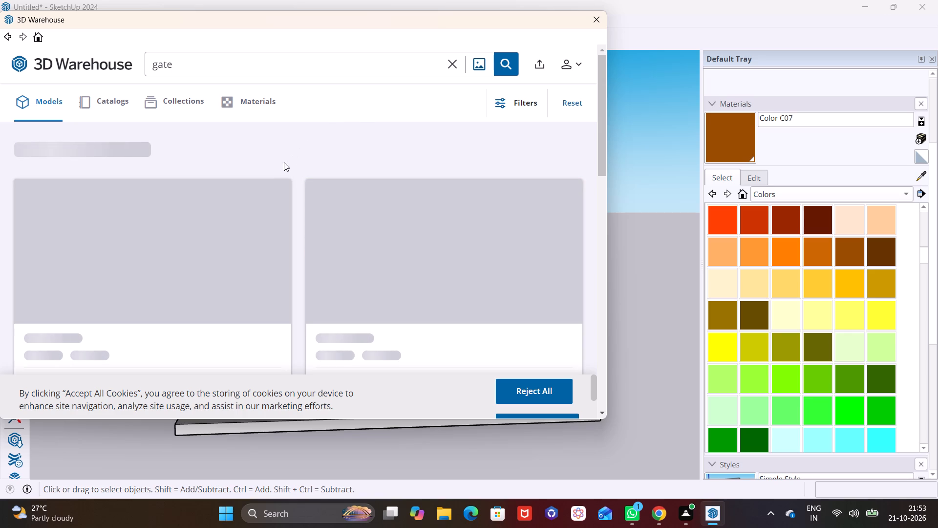
Download the black double "Gate" model with horizontal slats and a solid middle band, and place it beside the house's ground floor.
{"action": "scroll", "coordinate": [287, 266], "scroll_direction": "down", "scroll_amount": 7}
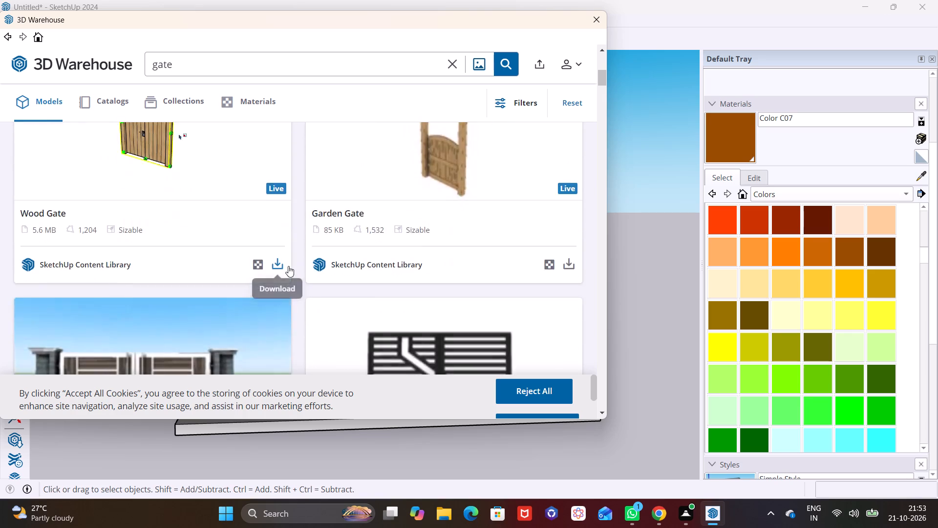
{"action": "scroll", "coordinate": [288, 266], "scroll_direction": "down", "scroll_amount": 7}
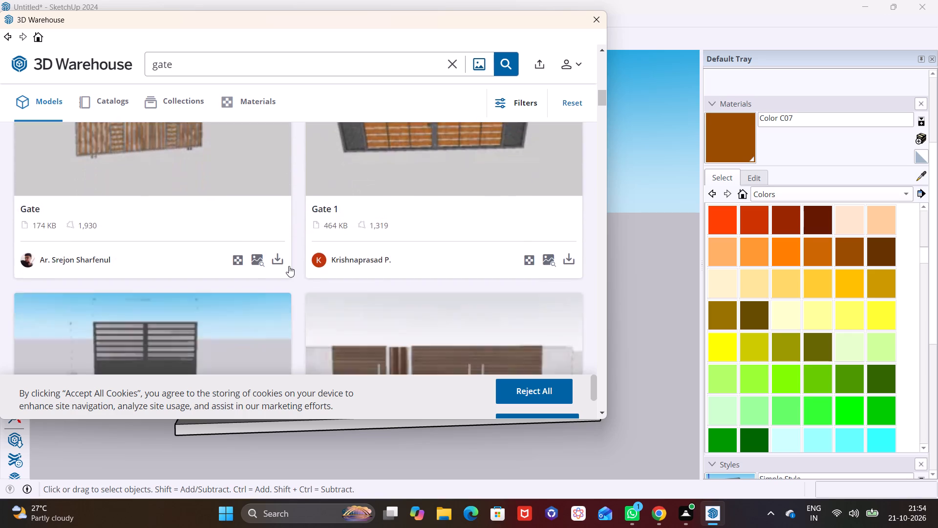
{"action": "scroll", "coordinate": [289, 266], "scroll_direction": "down", "scroll_amount": 2}
{"action": "scroll", "coordinate": [220, 278], "scroll_direction": "down", "scroll_amount": 1}
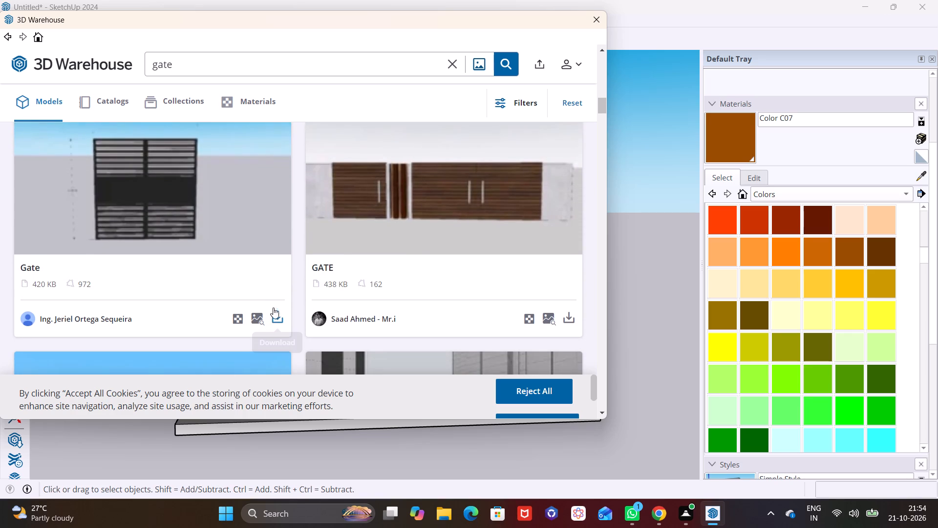
{"action": "left_click", "coordinate": [276, 316]}
{"action": "left_click", "coordinate": [260, 233]}
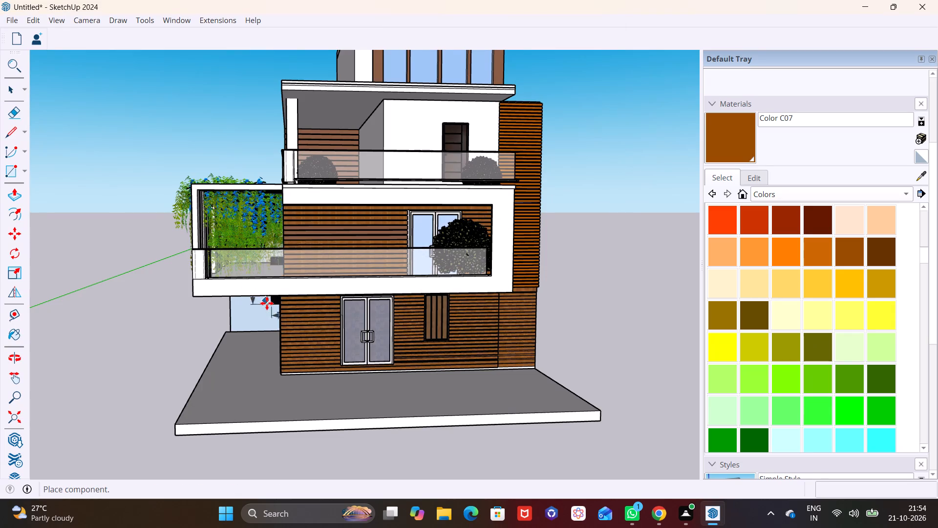
{"action": "scroll", "coordinate": [274, 318], "scroll_direction": "down", "scroll_amount": 4}
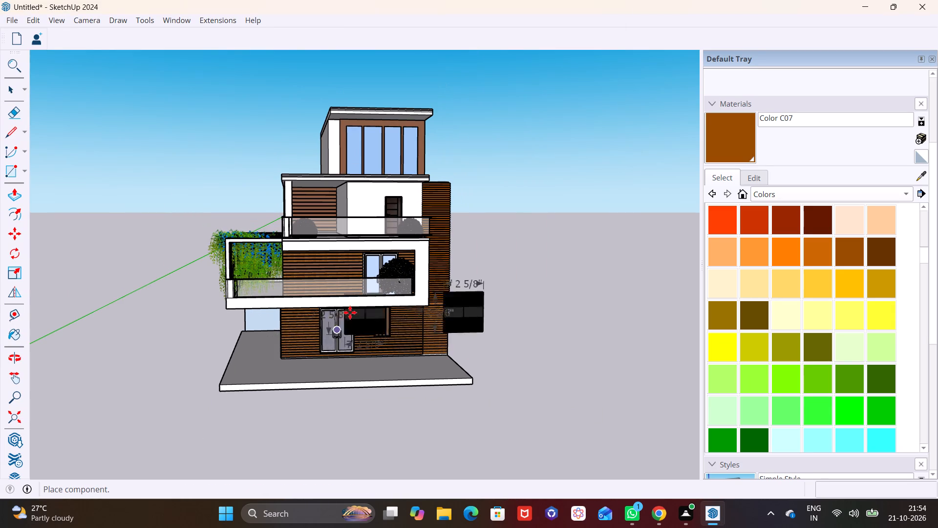
{"action": "left_click", "coordinate": [450, 352], "text": "shift"}
{"action": "key", "text": "space"}
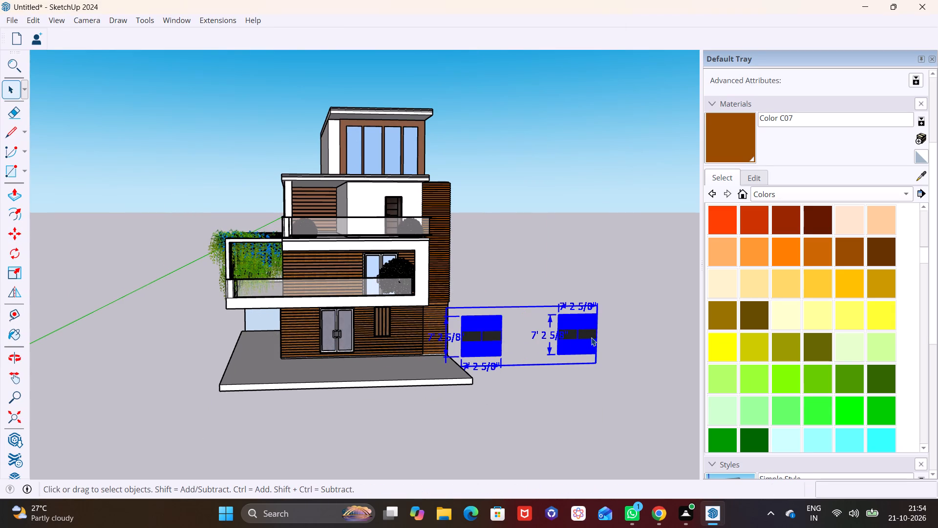
Open the gate component and delete its second gate, farther from the house, together with that gate's dimensions.
{"action": "double_click", "coordinate": [591, 337]}
{"action": "left_click", "coordinate": [586, 336]}
{"action": "left_click", "coordinate": [586, 336]}
{"action": "double_click", "coordinate": [565, 332]}
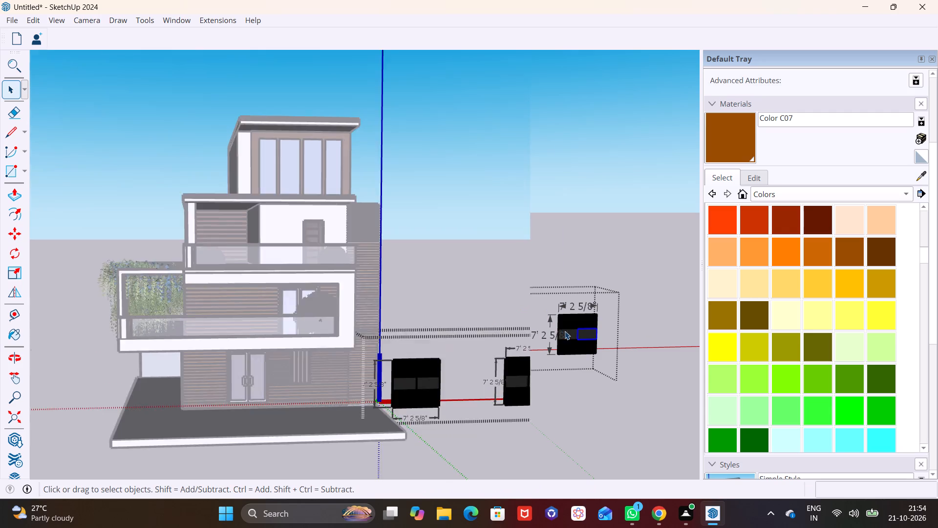
{"action": "left_click", "coordinate": [565, 331]}
{"action": "left_click", "coordinate": [530, 314]}
{"action": "left_click_drag", "start_coordinate": [520, 297], "coordinate": [520, 297]}
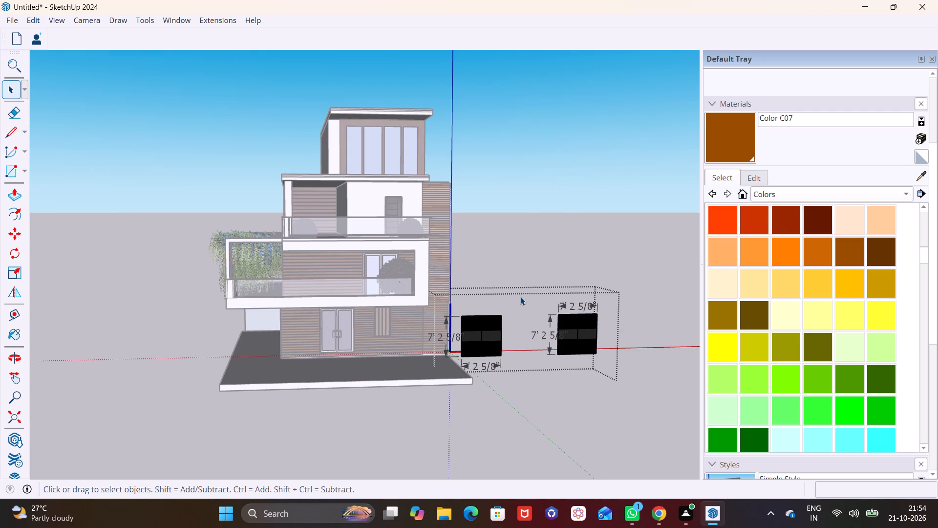
{"action": "left_click_drag", "start_coordinate": [520, 297], "coordinate": [622, 374]}
{"action": "key", "text": "Delete"}
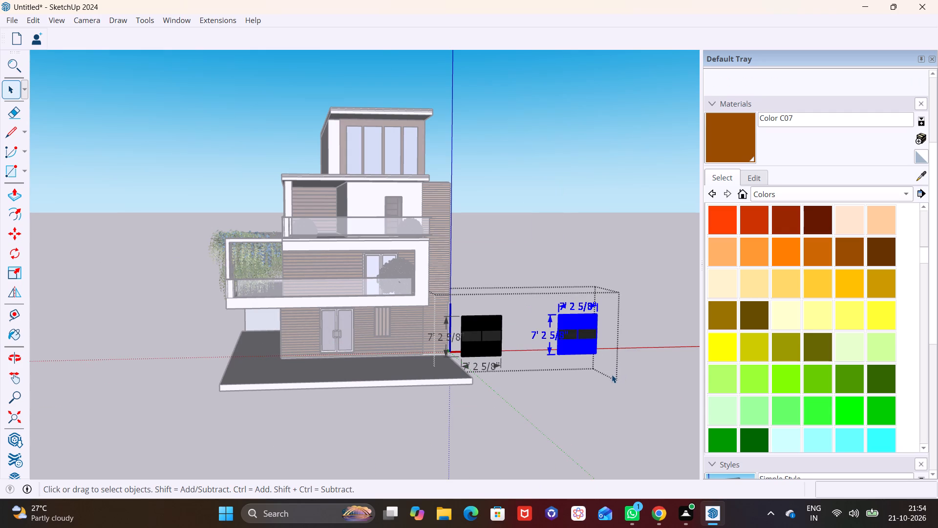
Delete the height and width dimensions of the remaining gate and leave the component.
{"action": "scroll", "coordinate": [453, 330], "scroll_direction": "up", "scroll_amount": 3}
{"action": "left_click", "coordinate": [442, 341]}
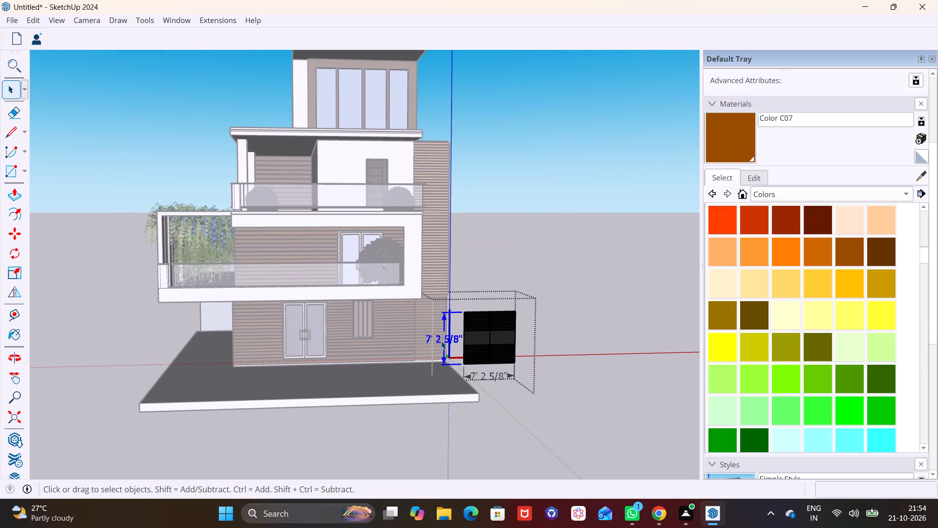
{"action": "key", "text": "Delete"}
{"action": "left_click", "coordinate": [492, 374]}
{"action": "key", "text": "Delete"}
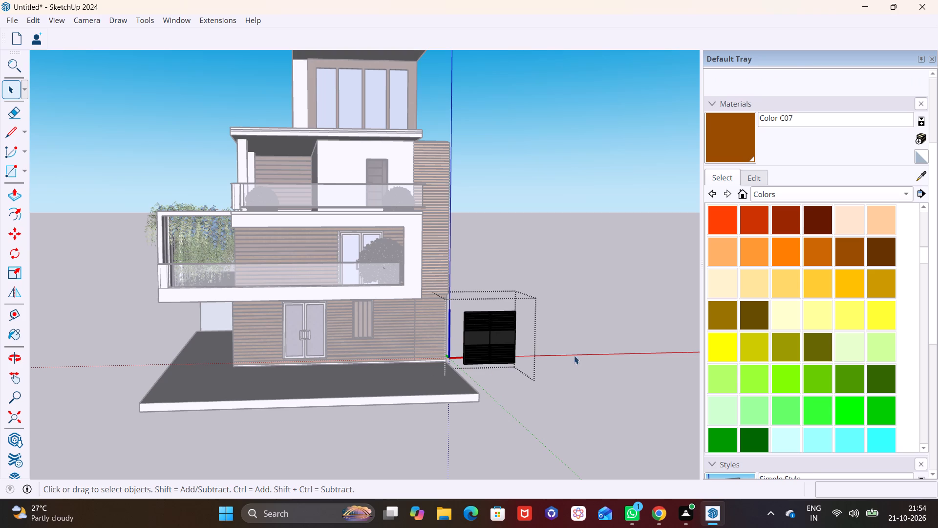
{"action": "left_click", "coordinate": [586, 355]}
Move the gate about 34' 5" from beside the house onto the paved slab near the entrance doors.
{"action": "scroll", "coordinate": [531, 341], "scroll_direction": "up", "scroll_amount": 9}
{"action": "scroll", "coordinate": [476, 338], "scroll_direction": "up", "scroll_amount": 2}
{"action": "scroll", "coordinate": [476, 338], "scroll_direction": "down", "scroll_amount": 11}
{"action": "left_click", "coordinate": [481, 347]}
{"action": "key", "text": "m"}
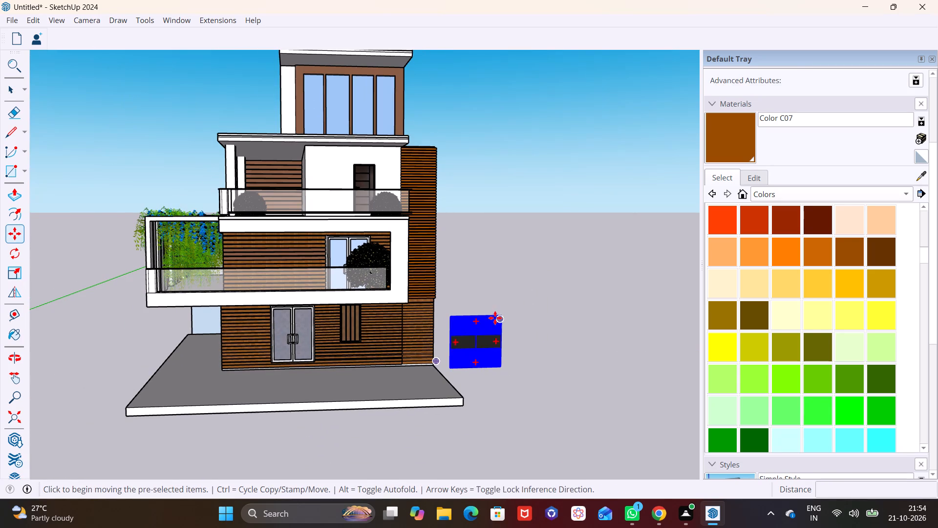
{"action": "left_click", "coordinate": [500, 316]}
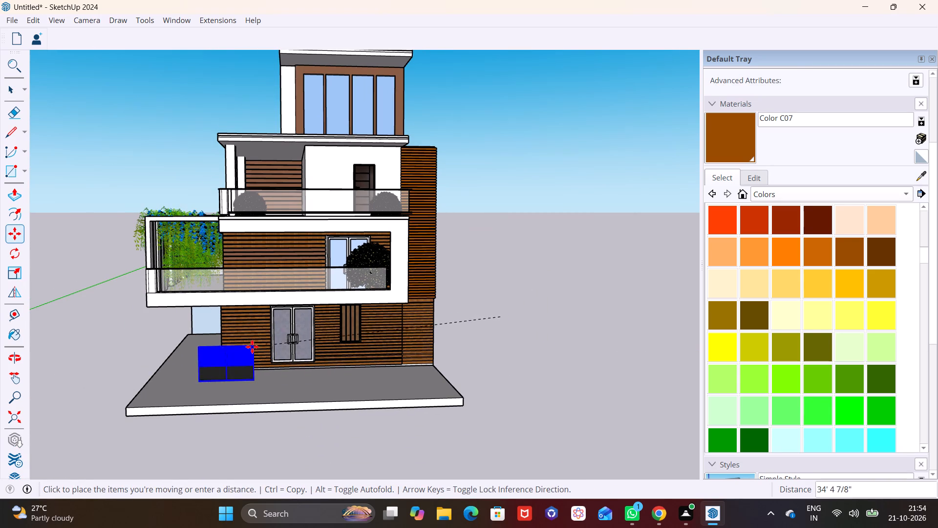
{"action": "left_click", "coordinate": [250, 344]}
Shift the gate about 5' 11" so its full height stands clear of the slab in front of the entrance wall.
{"action": "middle_click_drag", "start_coordinate": [271, 371], "coordinate": [382, 279], "text": "shift"}
{"action": "middle_click_drag", "start_coordinate": [379, 280], "coordinate": [467, 330]}
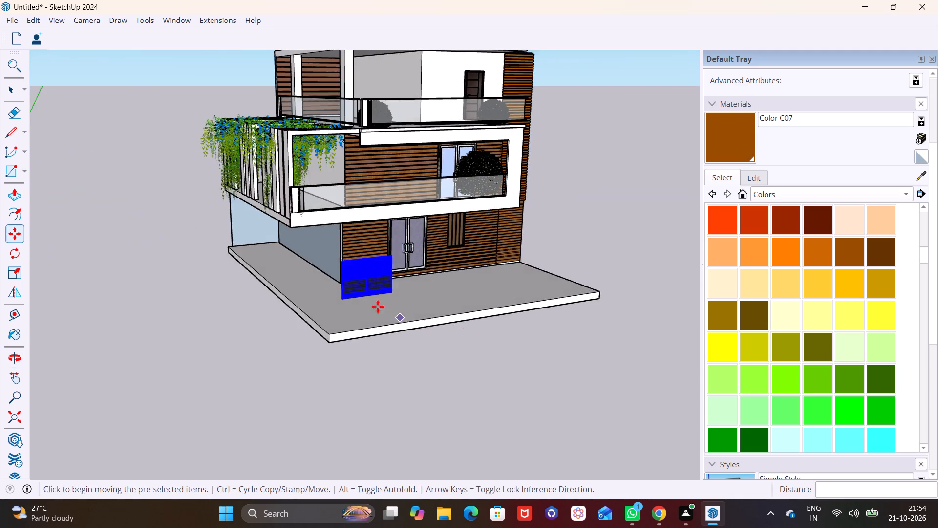
{"action": "scroll", "coordinate": [306, 259], "scroll_direction": "up", "scroll_amount": 8}
{"action": "left_click", "coordinate": [377, 339]}
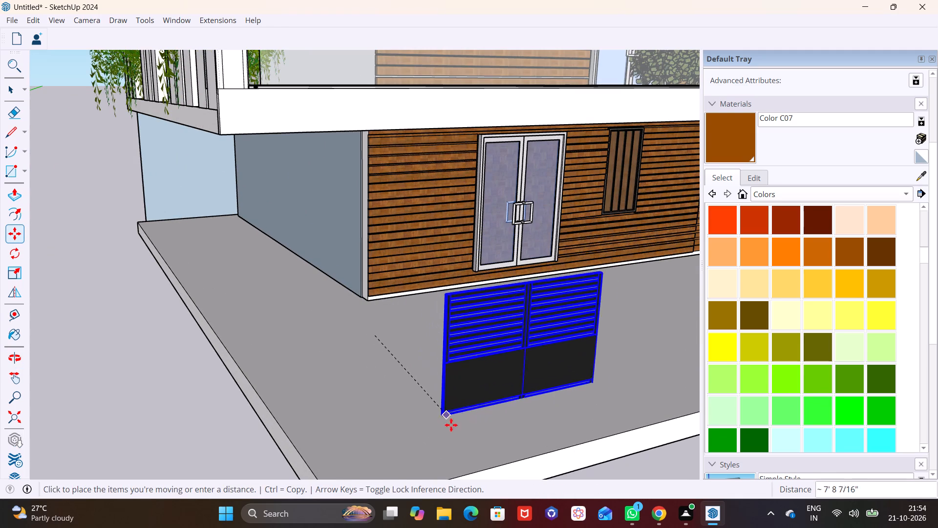
{"action": "left_click", "coordinate": [393, 388]}
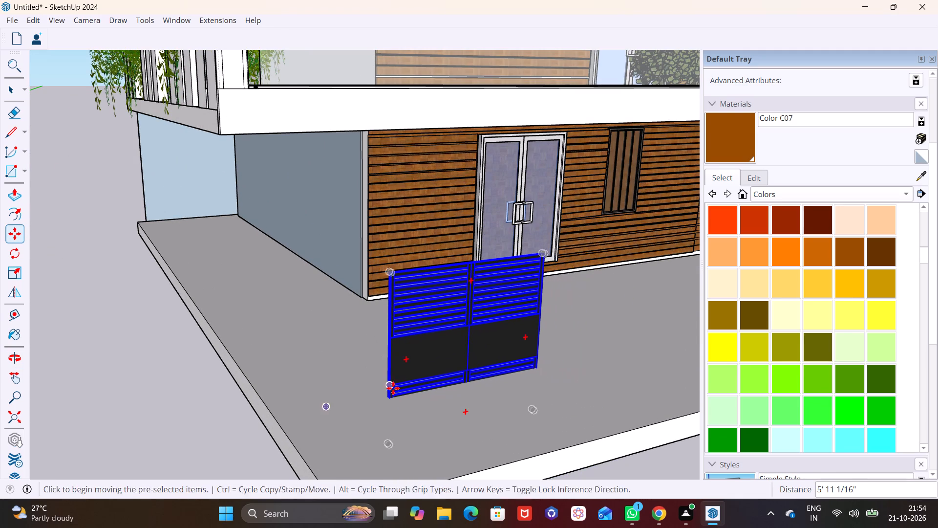
Move the gate about 8' 9" across the slab so it stands in front of the entrance doors.
{"action": "middle_click_drag", "start_coordinate": [470, 392], "coordinate": [290, 356]}
{"action": "middle_click_drag", "start_coordinate": [353, 318], "coordinate": [216, 359]}
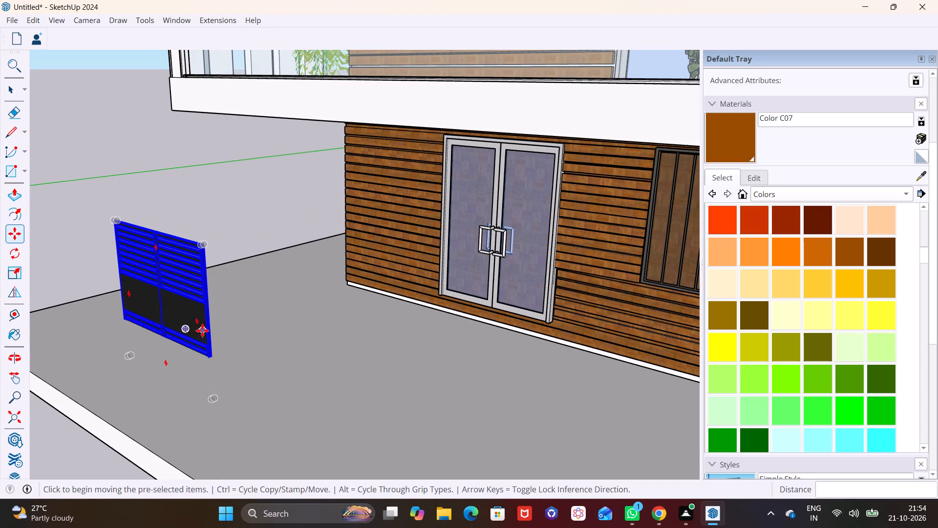
{"action": "left_click", "coordinate": [184, 314]}
{"action": "left_click", "coordinate": [339, 358]}
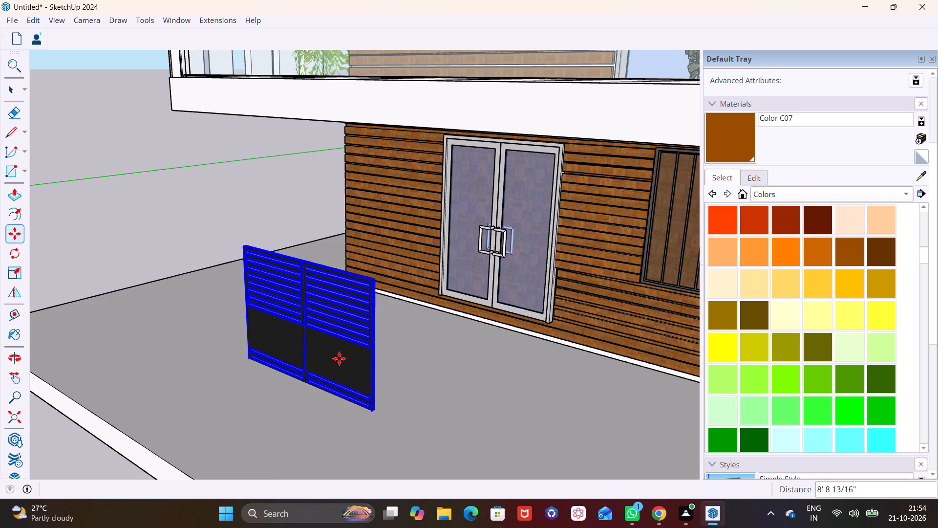
{"action": "key", "text": "space"}
{"action": "middle_click_drag", "start_coordinate": [410, 393], "coordinate": [588, 328]}
{"action": "key", "text": "space"}
{"action": "left_click", "coordinate": [556, 366]}
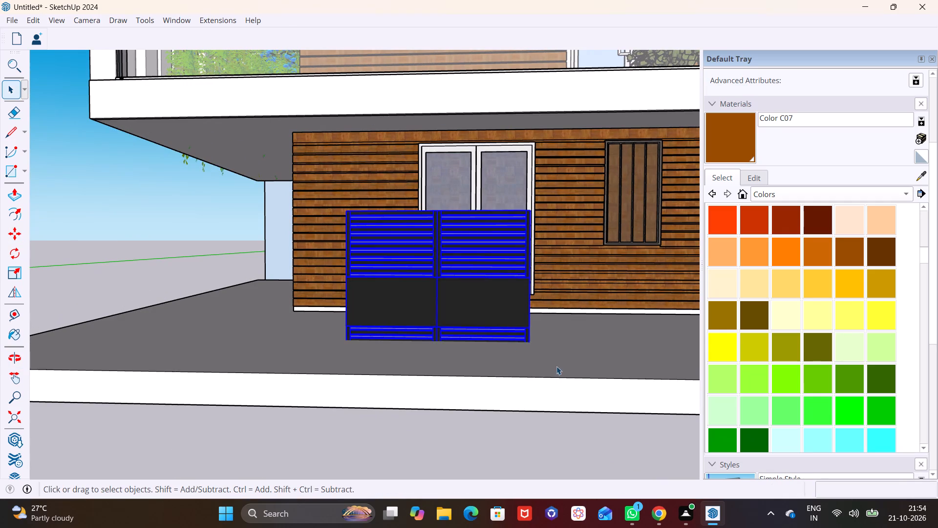
Copy the gate about 7' 3" sideways so the duplicate sits edge to edge with the original in front of the entrance.
{"action": "middle_click_drag", "start_coordinate": [462, 330], "coordinate": [551, 363]}
{"action": "middle_click_drag", "start_coordinate": [522, 340], "coordinate": [373, 364], "text": "shift"}
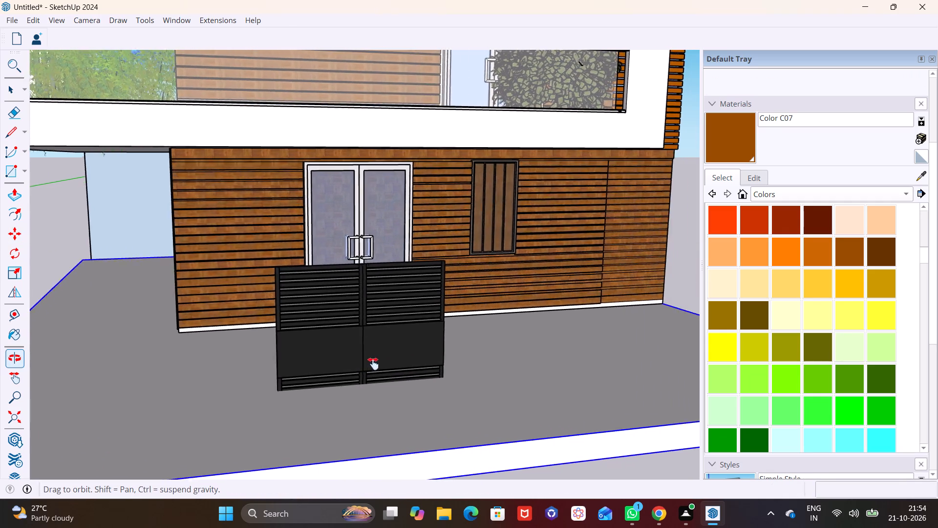
{"action": "middle_click_drag", "start_coordinate": [373, 364], "coordinate": [194, 345], "text": "shift"}
{"action": "middle_click_drag", "start_coordinate": [304, 333], "coordinate": [266, 347]}
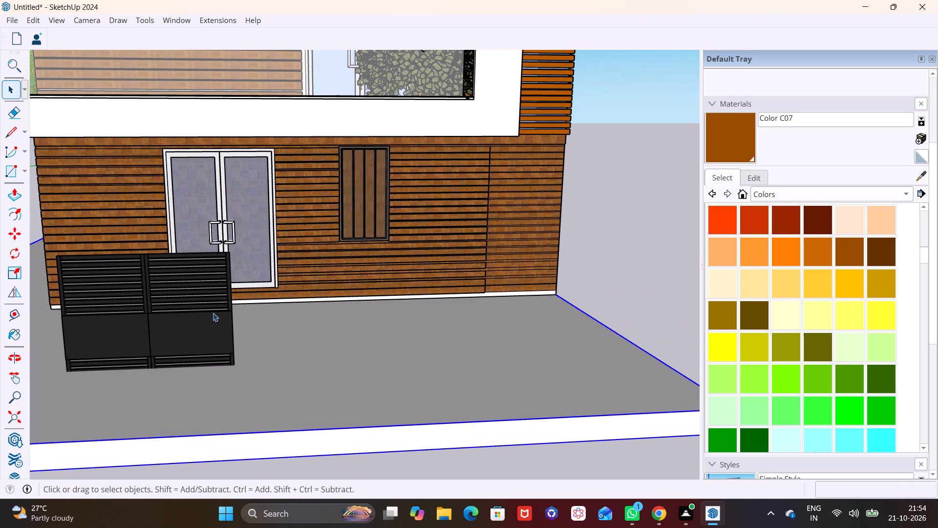
{"action": "left_click", "coordinate": [213, 313]}
{"action": "key", "text": "m"}
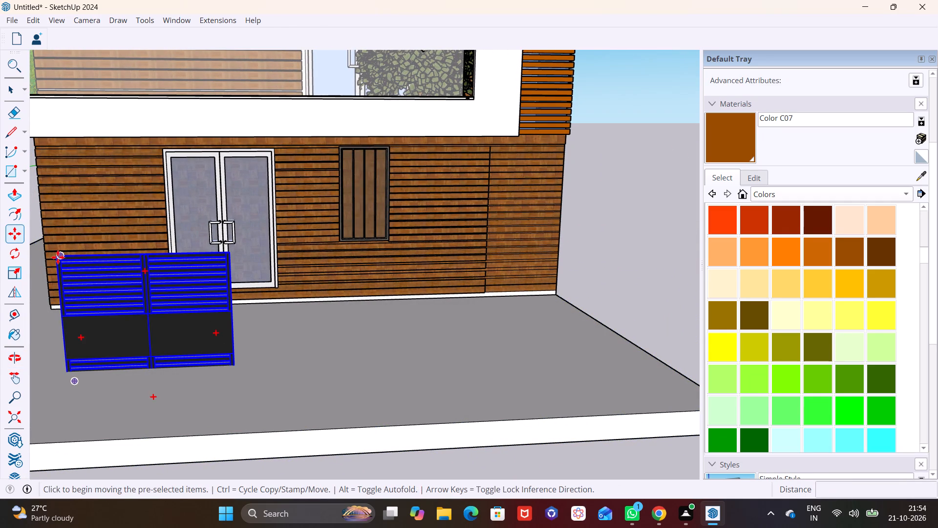
{"action": "left_click", "coordinate": [57, 257]}
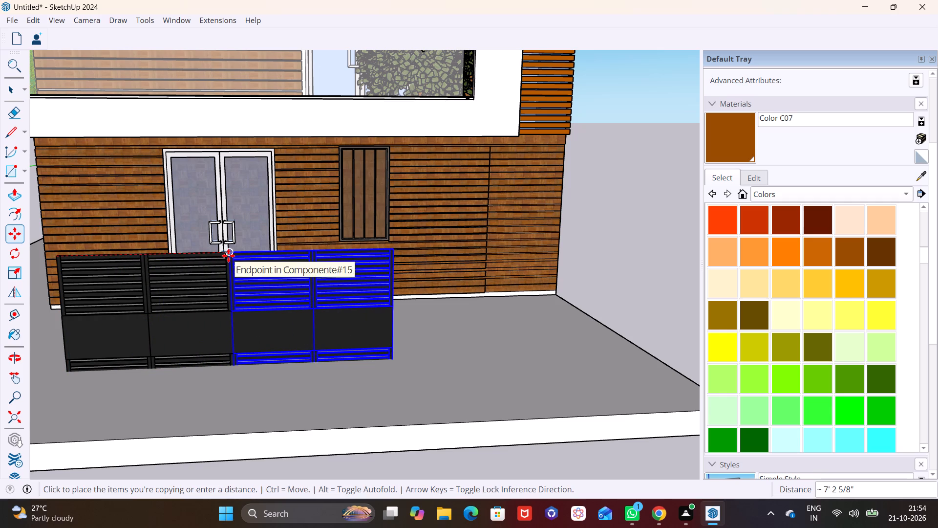
{"action": "left_click", "coordinate": [228, 256]}
{"action": "key", "text": "space"}
{"action": "left_click", "coordinate": [426, 366]}
Open the ground slab for editing and push its long side face slightly inward, towards the blue side wall.
{"action": "scroll", "coordinate": [432, 371], "scroll_direction": "down", "scroll_amount": 5}
{"action": "middle_click_drag", "start_coordinate": [436, 376], "coordinate": [435, 371]}
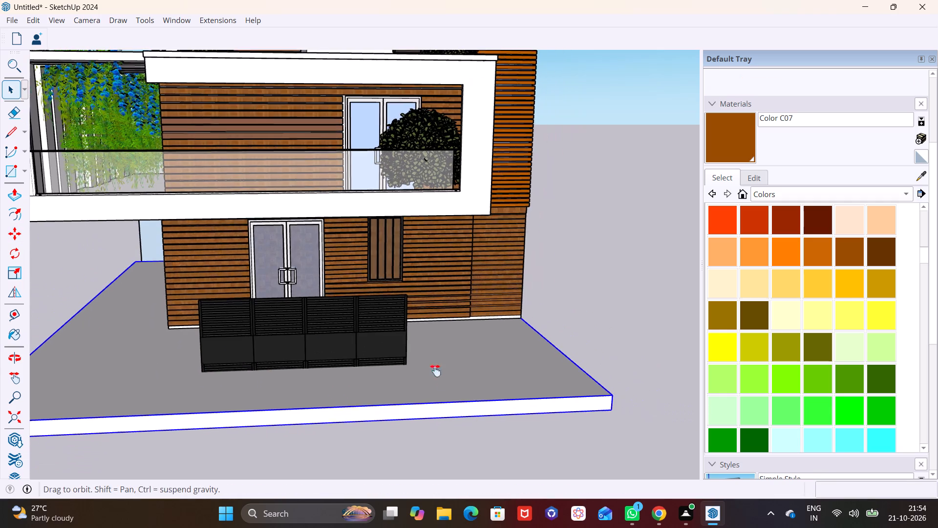
{"action": "middle_click_drag", "start_coordinate": [435, 371], "coordinate": [533, 318]}
{"action": "middle_click_drag", "start_coordinate": [349, 294], "coordinate": [340, 294]}
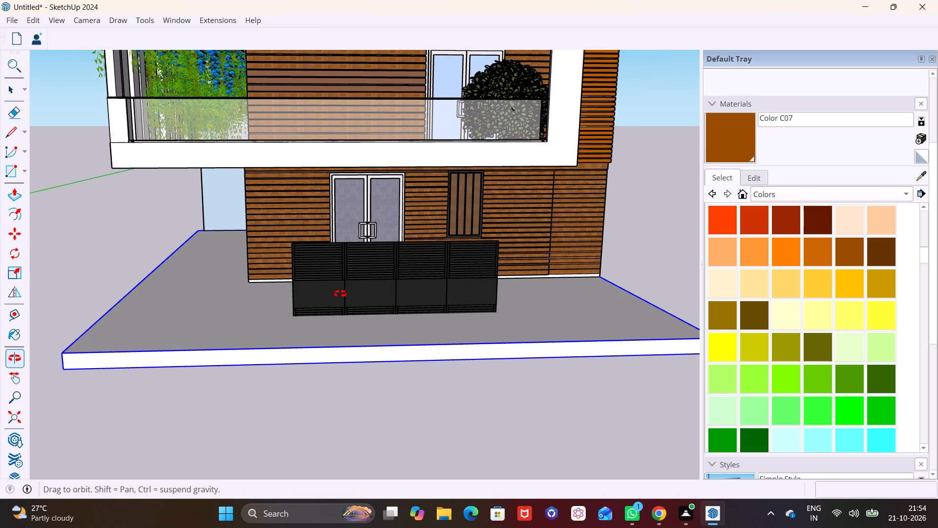
{"action": "middle_click_drag", "start_coordinate": [340, 294], "coordinate": [339, 294]}
{"action": "middle_click_drag", "start_coordinate": [224, 266], "coordinate": [280, 290]}
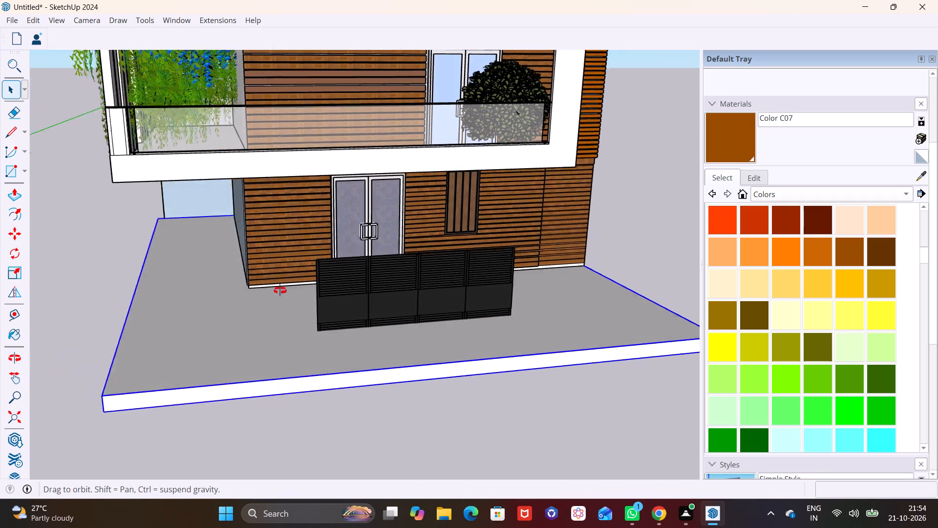
{"action": "middle_click_drag", "start_coordinate": [280, 290], "coordinate": [318, 291]}
{"action": "scroll", "coordinate": [218, 277], "scroll_direction": "up", "scroll_amount": 2}
{"action": "middle_click_drag", "start_coordinate": [171, 276], "coordinate": [289, 231]}
{"action": "middle_click_drag", "start_coordinate": [234, 254], "coordinate": [411, 249], "text": "shift"}
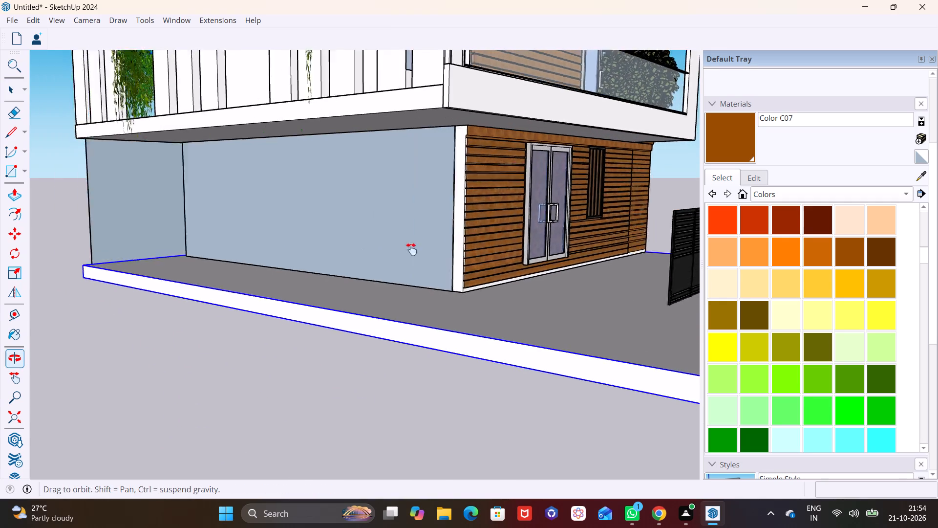
{"action": "middle_click_drag", "start_coordinate": [411, 249], "coordinate": [469, 248], "text": "shift"}
{"action": "scroll", "coordinate": [259, 280], "scroll_direction": "up", "scroll_amount": 4}
{"action": "left_click", "coordinate": [236, 281]}
{"action": "double_click", "coordinate": [236, 281]}
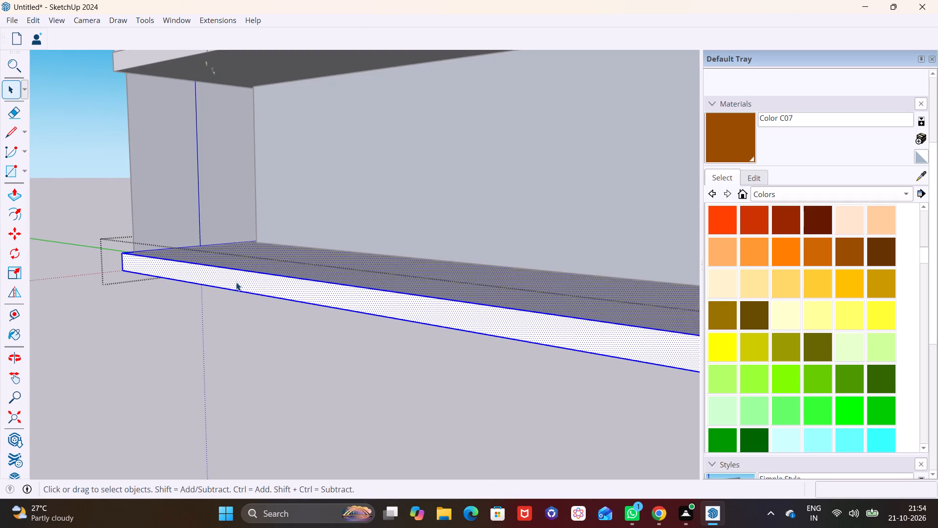
{"action": "left_click", "coordinate": [247, 284]}
{"action": "left_click", "coordinate": [257, 285]}
{"action": "left_click", "coordinate": [12, 195]}
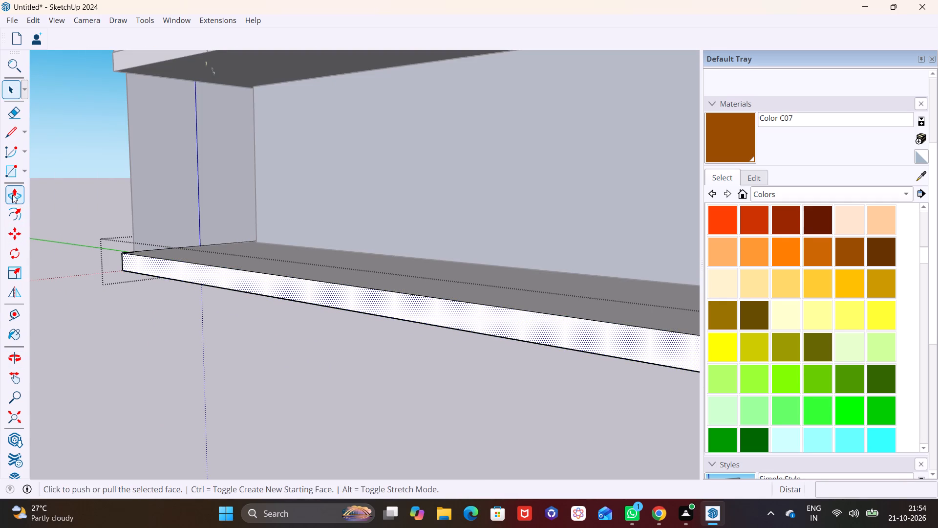
{"action": "left_click", "coordinate": [231, 283]}
{"action": "left_click", "coordinate": [284, 264]}
{"action": "middle_click_drag", "start_coordinate": [497, 313], "coordinate": [292, 393]}
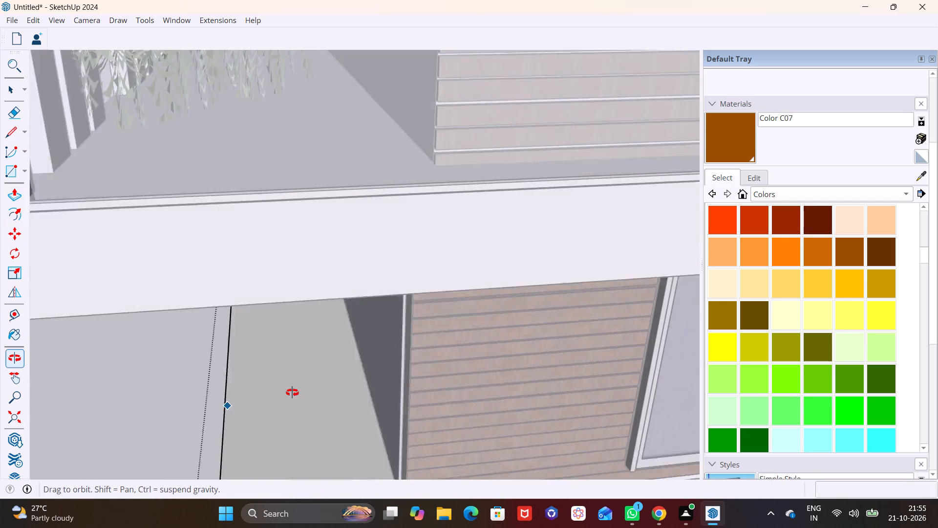
{"action": "middle_click_drag", "start_coordinate": [292, 393], "coordinate": [291, 393]}
{"action": "middle_click_drag", "start_coordinate": [336, 358], "coordinate": [405, 287]}
{"action": "scroll", "coordinate": [233, 331], "scroll_direction": "down", "scroll_amount": 1}
{"action": "middle_click_drag", "start_coordinate": [234, 352], "coordinate": [317, 248], "text": "shift"}
{"action": "middle_click_drag", "start_coordinate": [293, 277], "coordinate": [318, 306]}
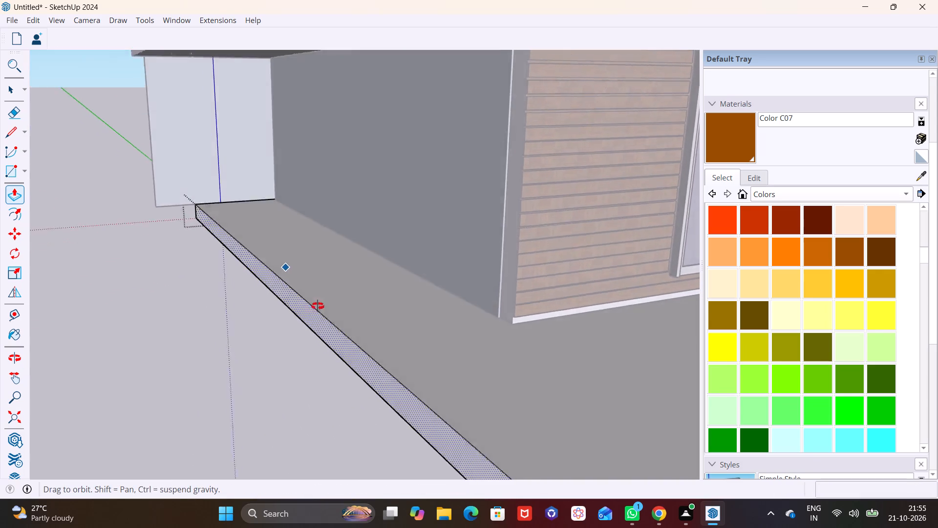
{"action": "middle_click_drag", "start_coordinate": [318, 306], "coordinate": [382, 328]}
{"action": "scroll", "coordinate": [239, 241], "scroll_direction": "up", "scroll_amount": 3}
{"action": "key", "text": "space"}
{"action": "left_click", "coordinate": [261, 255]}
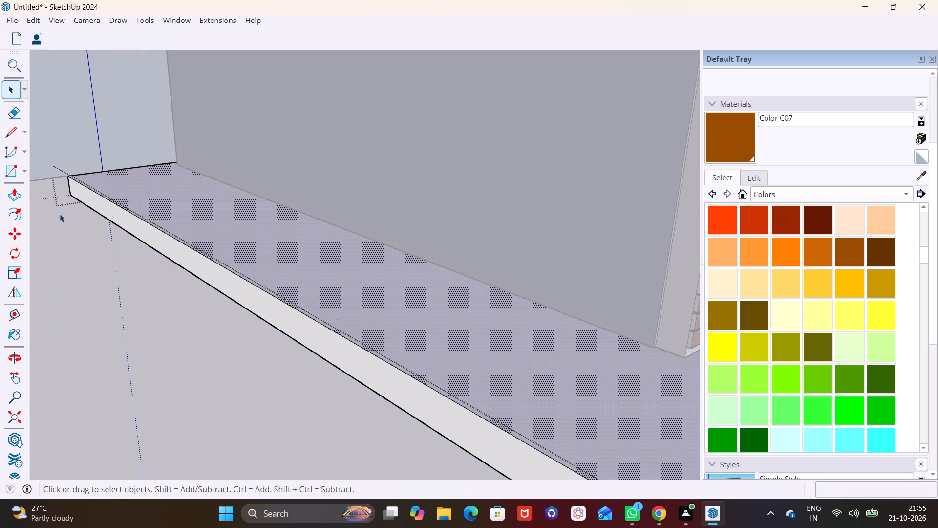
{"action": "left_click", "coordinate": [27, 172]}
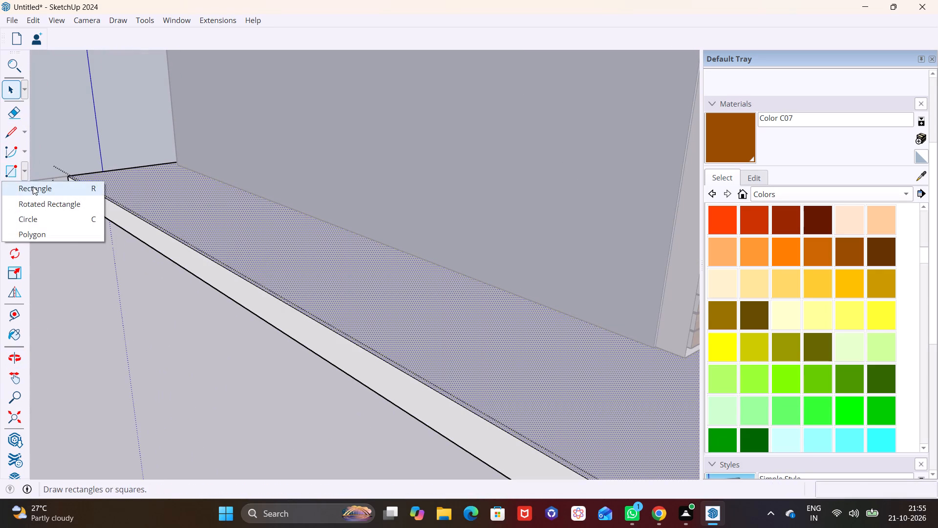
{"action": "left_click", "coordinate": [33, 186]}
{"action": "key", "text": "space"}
Leave the slab's editing and draw a narrow rectangle along its side edge, from the rear corner to beyond the house's front corner.
{"action": "left_click", "coordinate": [151, 301]}
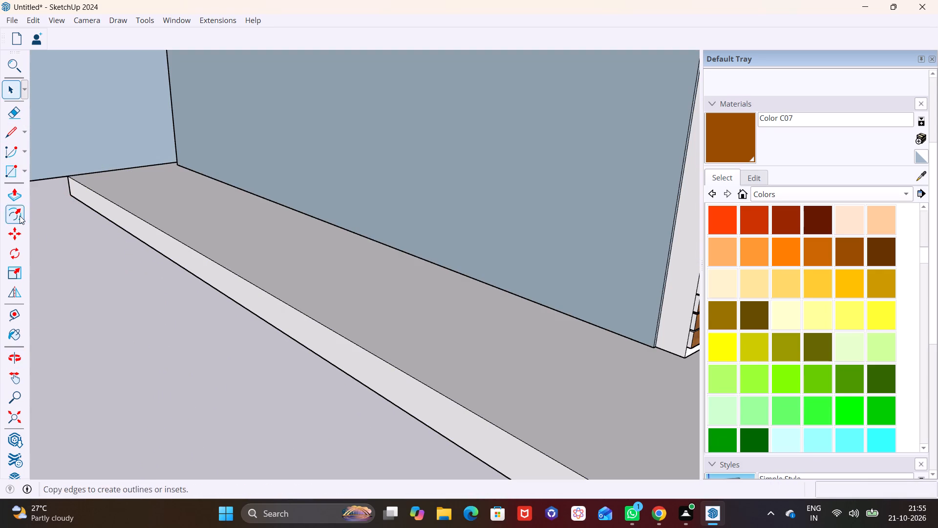
{"action": "left_click", "coordinate": [25, 175]}
{"action": "left_click", "coordinate": [25, 187]}
{"action": "middle_click_drag", "start_coordinate": [166, 228], "coordinate": [150, 248]}
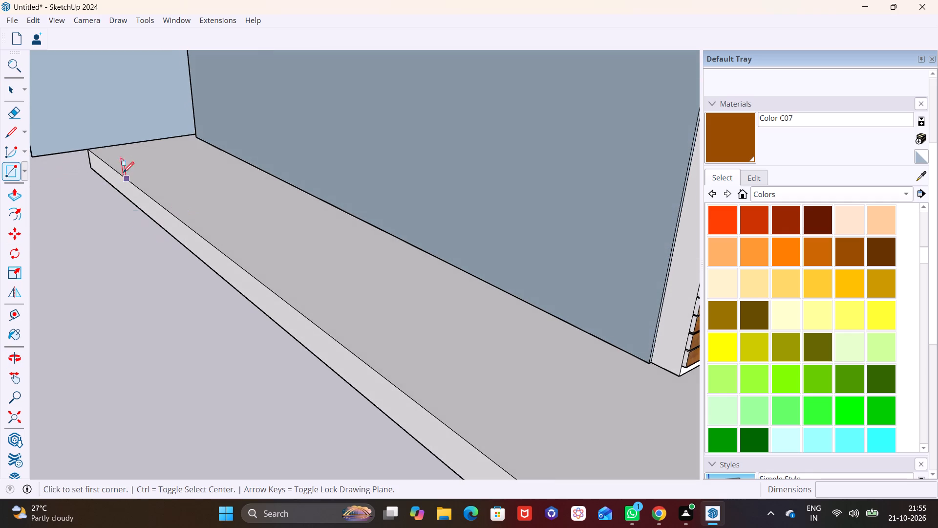
{"action": "left_click", "coordinate": [94, 147]}
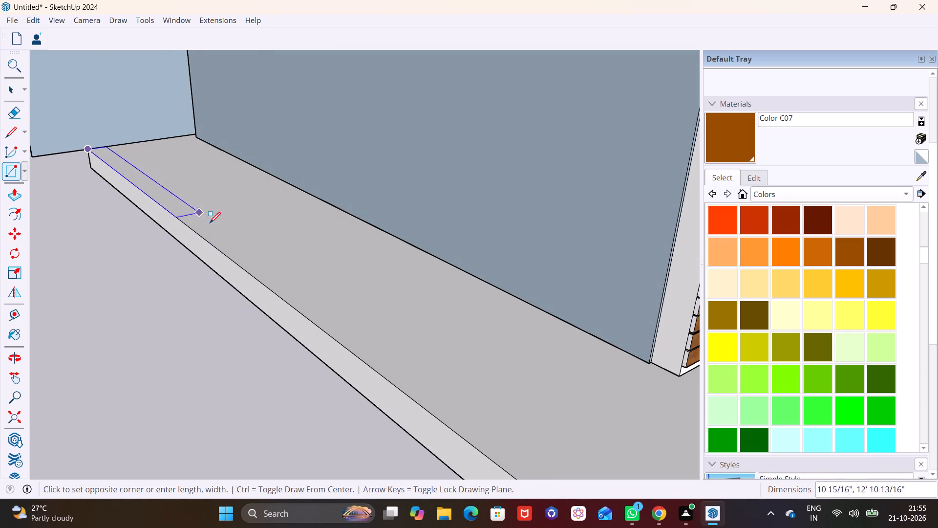
{"action": "scroll", "coordinate": [362, 330], "scroll_direction": "down", "scroll_amount": 4}
{"action": "middle_click_drag", "start_coordinate": [426, 383], "coordinate": [301, 259], "text": "shift"}
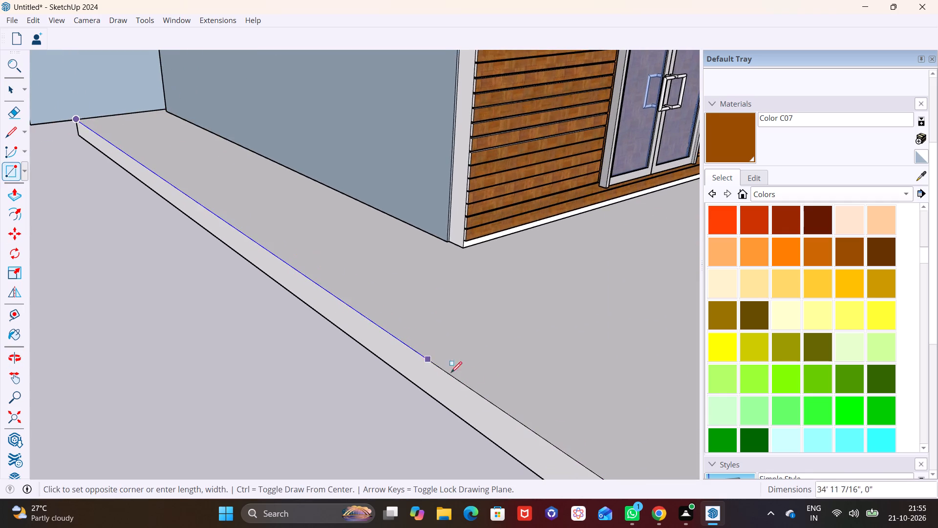
{"action": "scroll", "coordinate": [483, 386], "scroll_direction": "down", "scroll_amount": 1}
{"action": "middle_click_drag", "start_coordinate": [514, 386], "coordinate": [392, 307], "text": "shift"}
{"action": "scroll", "coordinate": [392, 307], "scroll_direction": "down", "scroll_amount": 1, "text": "shift"}
{"action": "scroll", "coordinate": [576, 410], "scroll_direction": "down", "scroll_amount": 2}
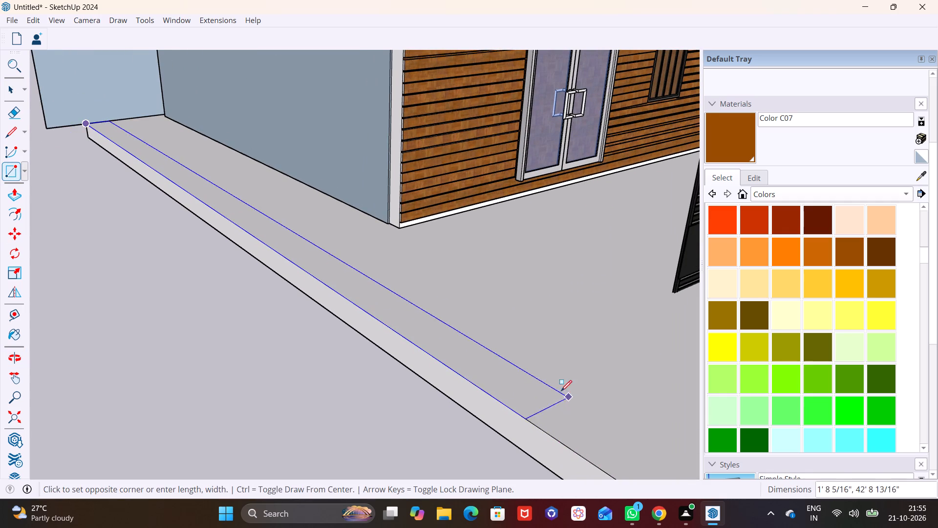
{"action": "left_click", "coordinate": [477, 363]}
{"action": "key", "text": "space"}
Extrude the narrow rectangle upward about 6' 4" to form a boundary wall along the slab's side.
{"action": "left_click", "coordinate": [448, 352]}
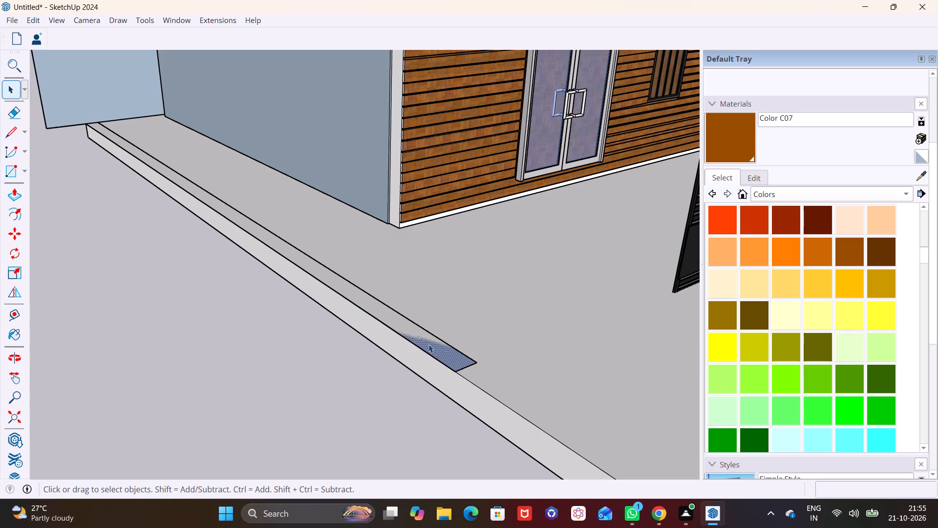
{"action": "left_click", "coordinate": [9, 191]}
{"action": "left_click", "coordinate": [393, 313]}
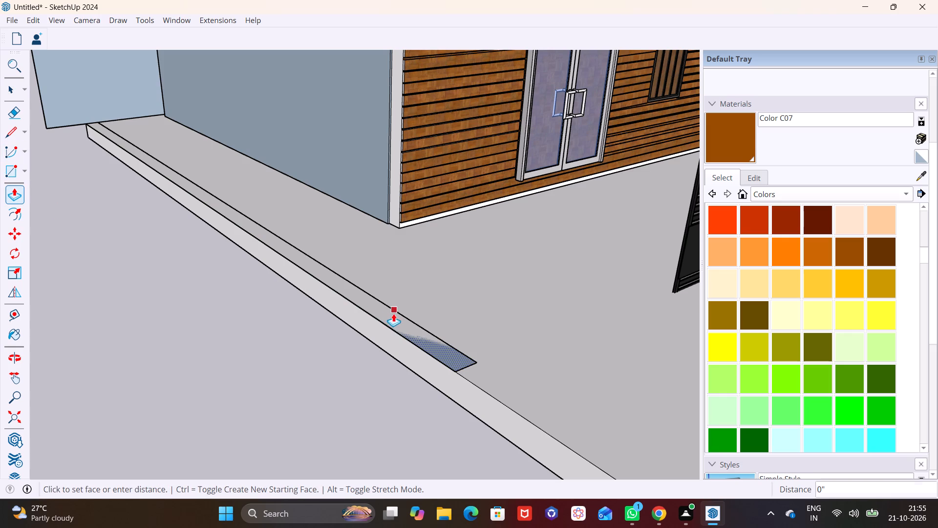
{"action": "left_click", "coordinate": [389, 125]}
{"action": "key", "text": "space"}
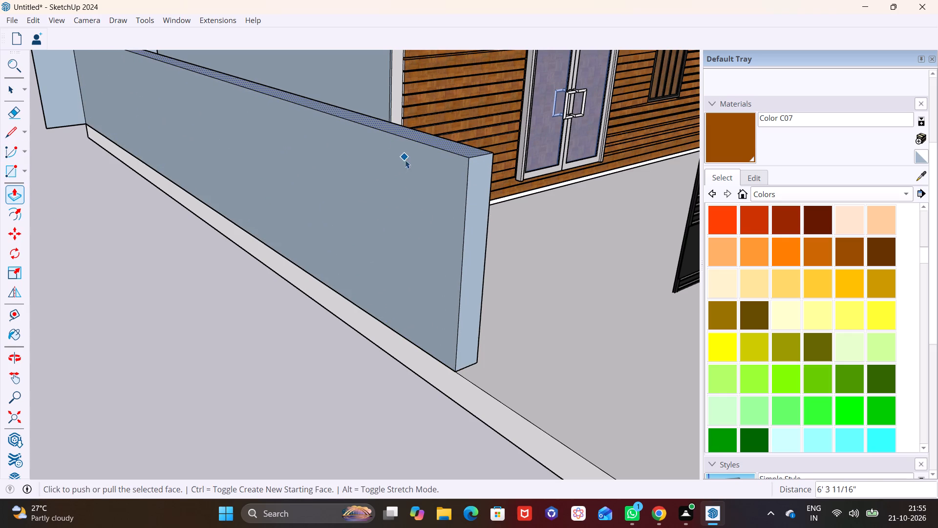
Move both gates together across the slab so their outer top corner meets the boundary wall's front inner top corner.
{"action": "middle_click_drag", "start_coordinate": [548, 264], "coordinate": [384, 250]}
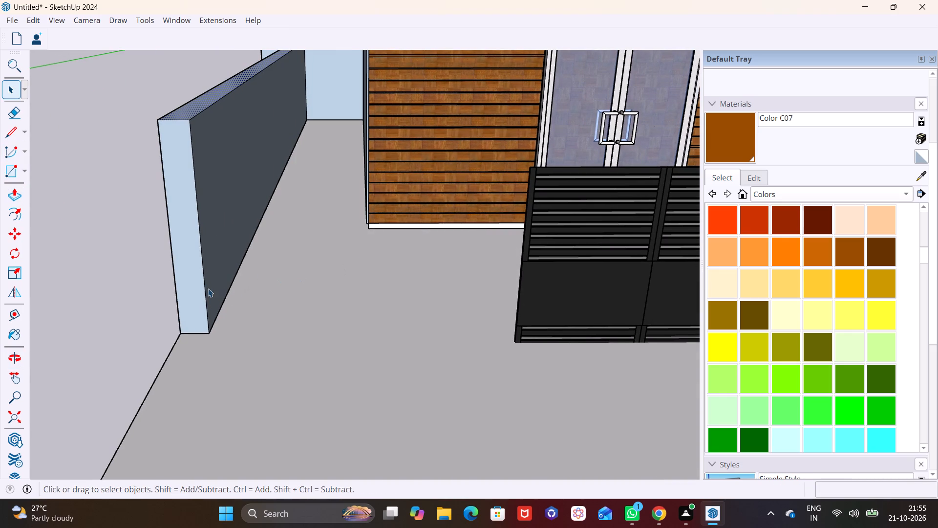
{"action": "middle_click_drag", "start_coordinate": [206, 288], "coordinate": [209, 256]}
{"action": "scroll", "coordinate": [217, 252], "scroll_direction": "down", "scroll_amount": 4}
{"action": "middle_click_drag", "start_coordinate": [214, 294], "coordinate": [211, 340], "text": "shift"}
{"action": "scroll", "coordinate": [212, 341], "scroll_direction": "down", "scroll_amount": 1, "text": "shift"}
{"action": "left_click", "coordinate": [416, 281]}
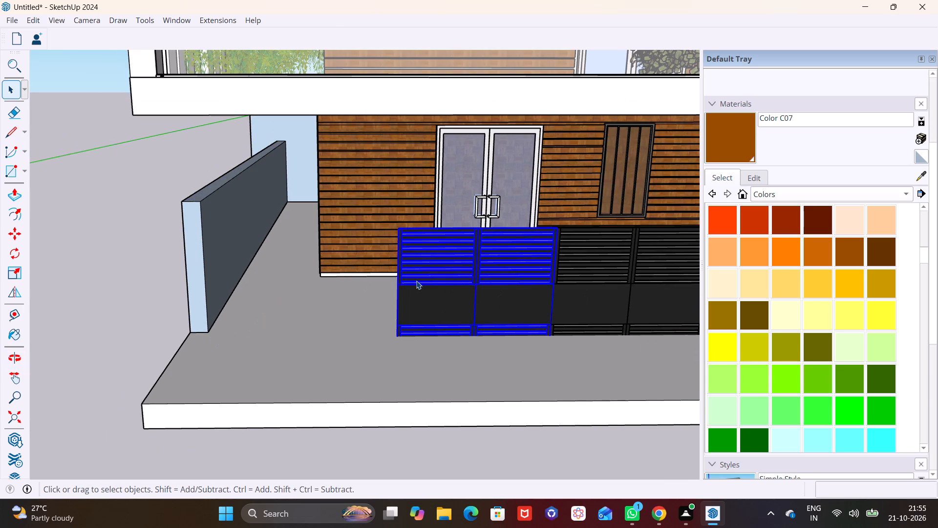
{"action": "left_click", "coordinate": [597, 275], "text": "ctrl"}
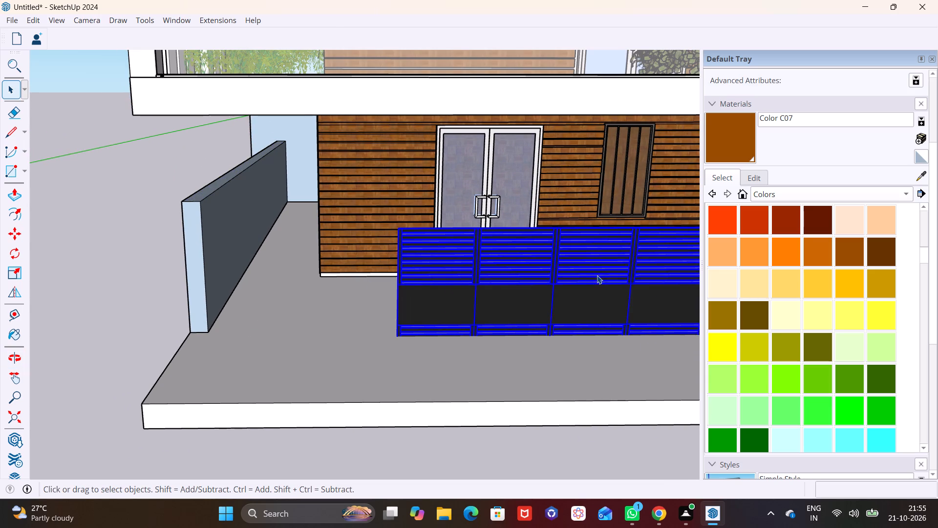
{"action": "key", "text": "m"}
{"action": "left_click", "coordinate": [395, 228]}
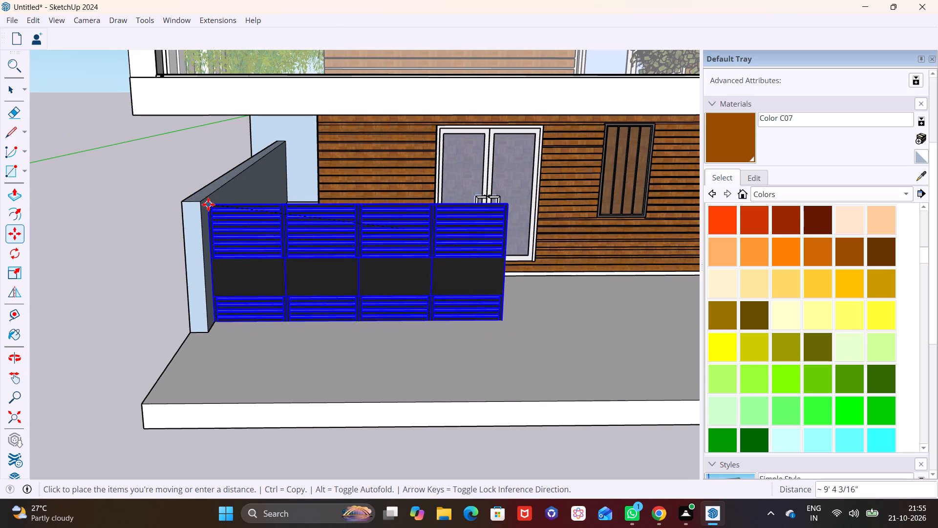
{"action": "left_click", "coordinate": [200, 204]}
{"action": "key", "text": "space"}
{"action": "left_click", "coordinate": [300, 340]}
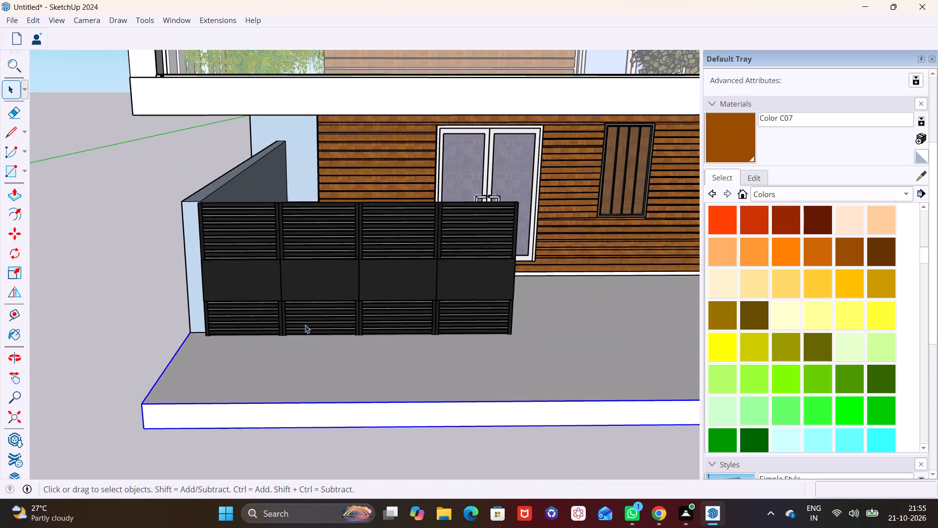
Shift both gates about 5" so their outer bottom corner sits against the base of the boundary wall's front end.
{"action": "middle_click_drag", "start_coordinate": [305, 325], "coordinate": [439, 288]}
{"action": "scroll", "coordinate": [320, 253], "scroll_direction": "up", "scroll_amount": 8}
{"action": "left_click", "coordinate": [338, 300]}
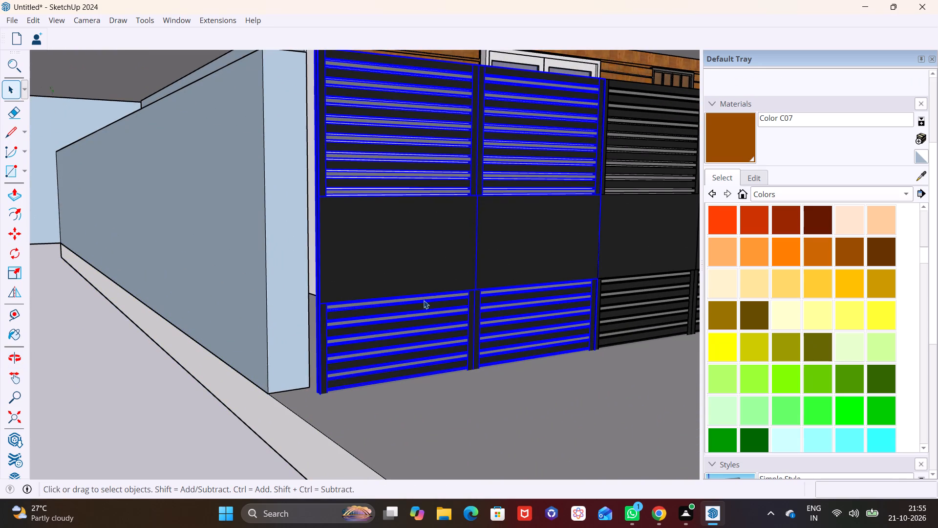
{"action": "left_click", "coordinate": [639, 257], "text": "ctrl"}
{"action": "key", "text": "m"}
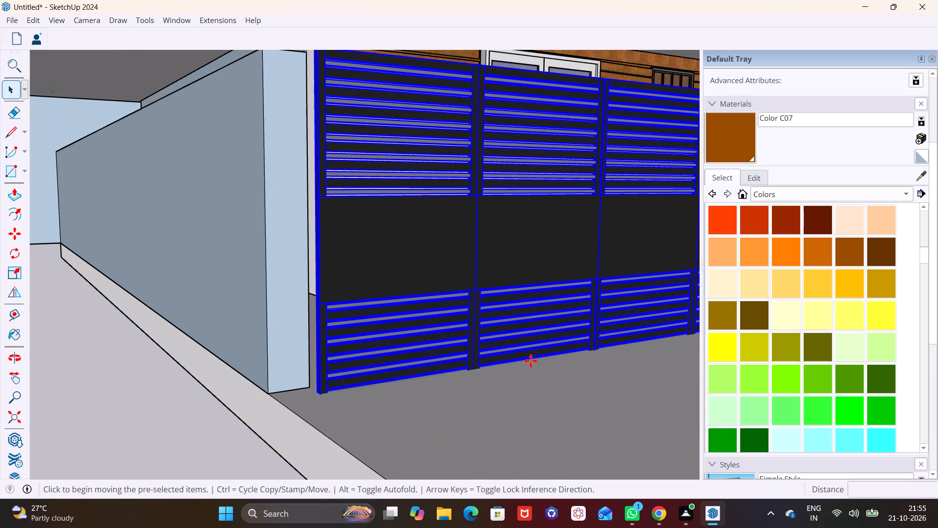
{"action": "left_click", "coordinate": [324, 393]}
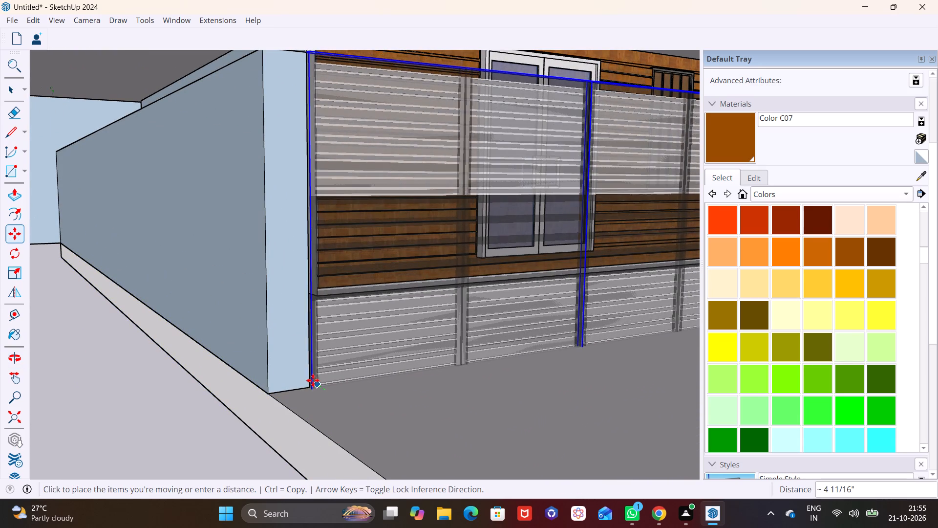
{"action": "left_click", "coordinate": [310, 378]}
{"action": "key", "text": "space"}
{"action": "left_click", "coordinate": [394, 403]}
Examine the placement of the gates and boundary wall against the front of the whole house.
{"action": "scroll", "coordinate": [429, 377], "scroll_direction": "down", "scroll_amount": 6}
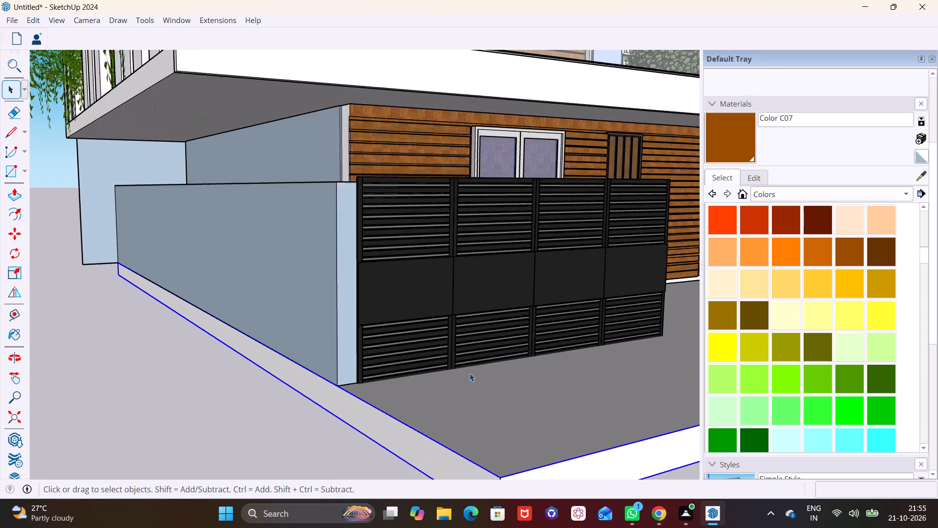
{"action": "scroll", "coordinate": [469, 373], "scroll_direction": "down", "scroll_amount": 4}
{"action": "middle_click_drag", "start_coordinate": [506, 358], "coordinate": [338, 340]}
{"action": "middle_click_drag", "start_coordinate": [430, 325], "coordinate": [415, 330], "text": "shift"}
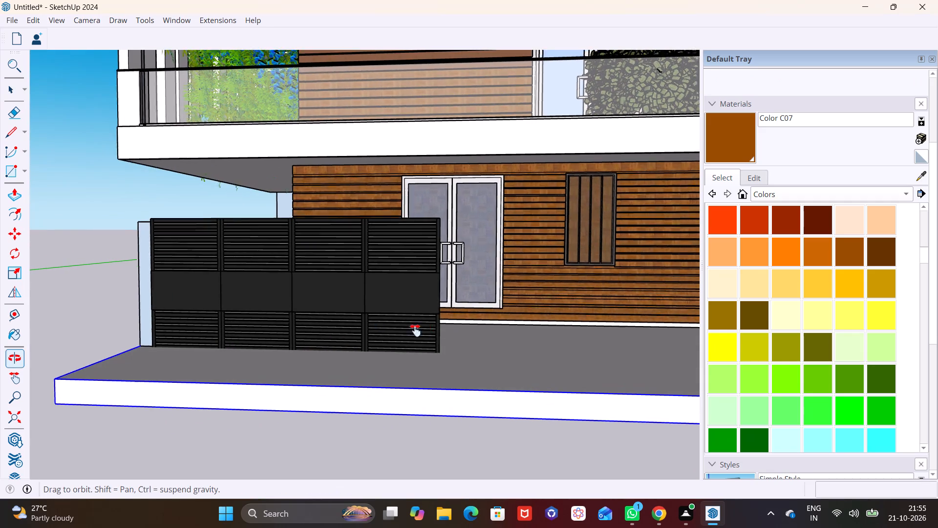
{"action": "middle_click_drag", "start_coordinate": [415, 330], "coordinate": [339, 341], "text": "shift"}
{"action": "middle_click_drag", "start_coordinate": [405, 343], "coordinate": [449, 330]}
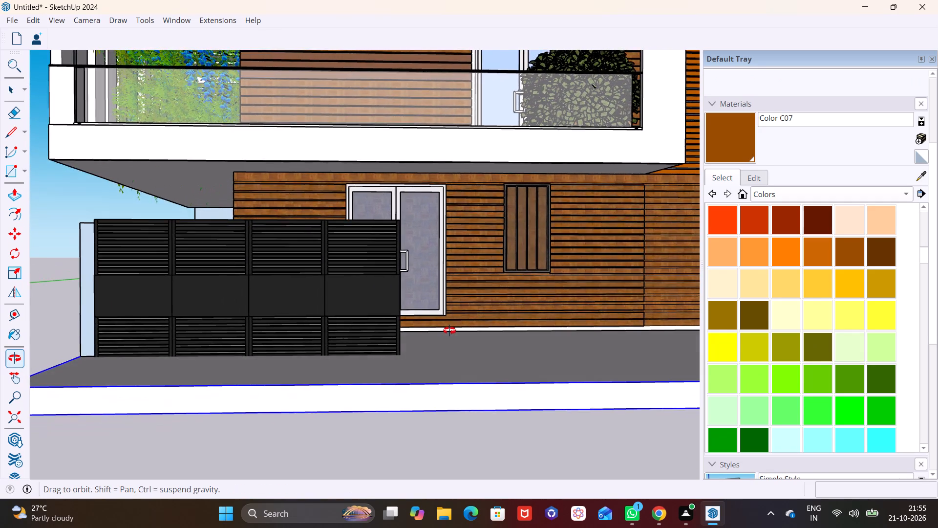
{"action": "middle_click_drag", "start_coordinate": [449, 330], "coordinate": [381, 344]}
{"action": "scroll", "coordinate": [434, 337], "scroll_direction": "down", "scroll_amount": 7}
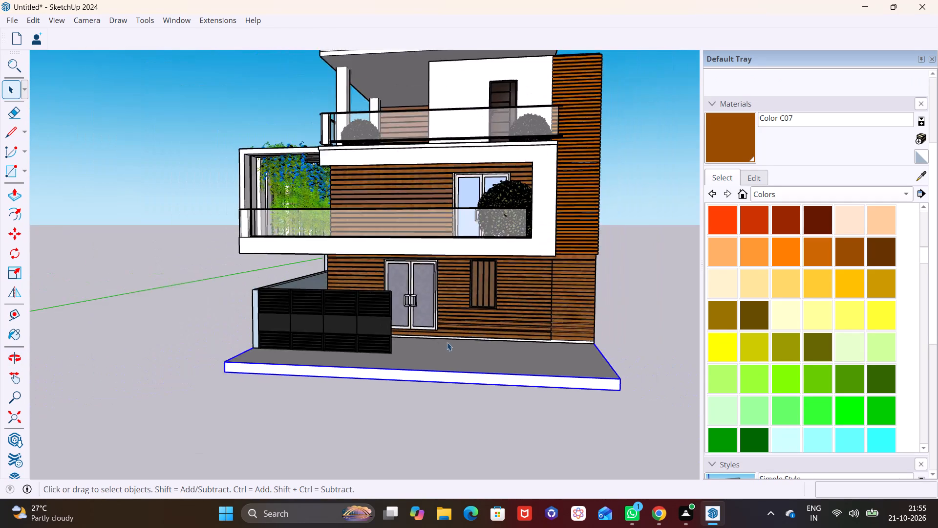
{"action": "scroll", "coordinate": [447, 342], "scroll_direction": "down", "scroll_amount": 4}
{"action": "middle_click_drag", "start_coordinate": [457, 330], "coordinate": [443, 378], "text": "shift"}
{"action": "scroll", "coordinate": [441, 377], "scroll_direction": "up", "scroll_amount": 6}
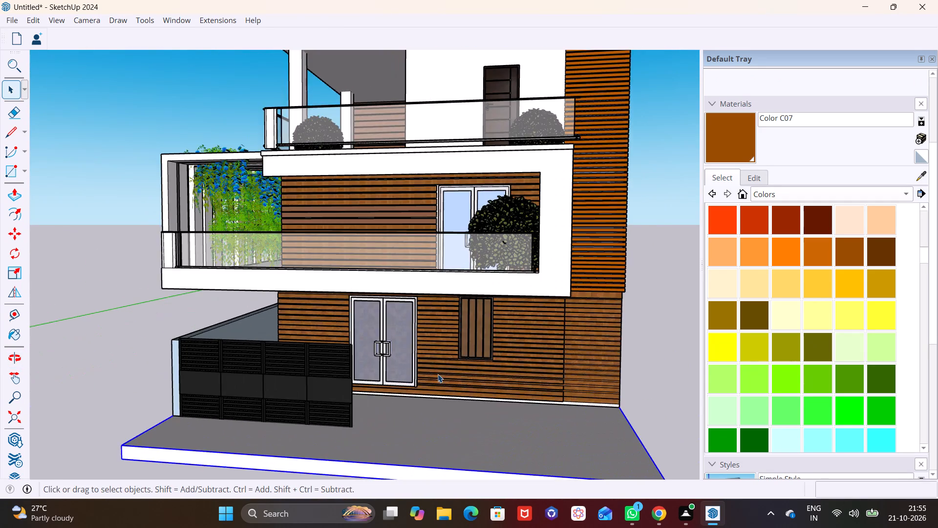
Draw a rectangle about 3' 11" by 7" on the slab, starting from the gates' free bottom corner and continuing their line.
{"action": "middle_click_drag", "start_coordinate": [438, 374], "coordinate": [434, 305], "text": "shift"}
{"action": "scroll", "coordinate": [438, 374], "scroll_direction": "up", "scroll_amount": 1, "text": "shift"}
{"action": "scroll", "coordinate": [371, 311], "scroll_direction": "up", "scroll_amount": 5}
{"action": "middle_click_drag", "start_coordinate": [360, 321], "coordinate": [367, 365]}
{"action": "middle_click_drag", "start_coordinate": [407, 361], "coordinate": [421, 300], "text": "shift"}
{"action": "scroll", "coordinate": [393, 311], "scroll_direction": "up", "scroll_amount": 3}
{"action": "middle_click_drag", "start_coordinate": [399, 338], "coordinate": [410, 258]}
{"action": "middle_click_drag", "start_coordinate": [397, 285], "coordinate": [394, 356]}
{"action": "middle_click_drag", "start_coordinate": [393, 355], "coordinate": [376, 265], "text": "shift"}
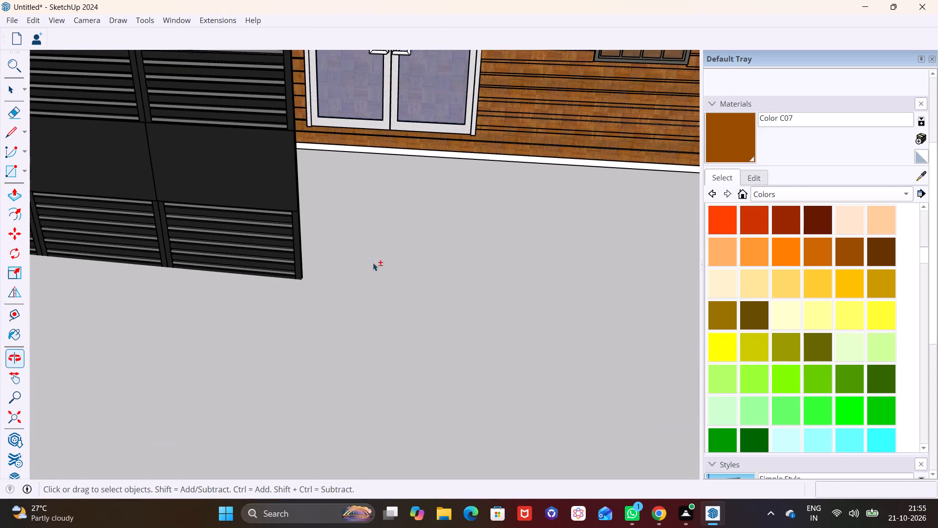
{"action": "left_click", "coordinate": [24, 172]}
{"action": "left_click", "coordinate": [28, 186]}
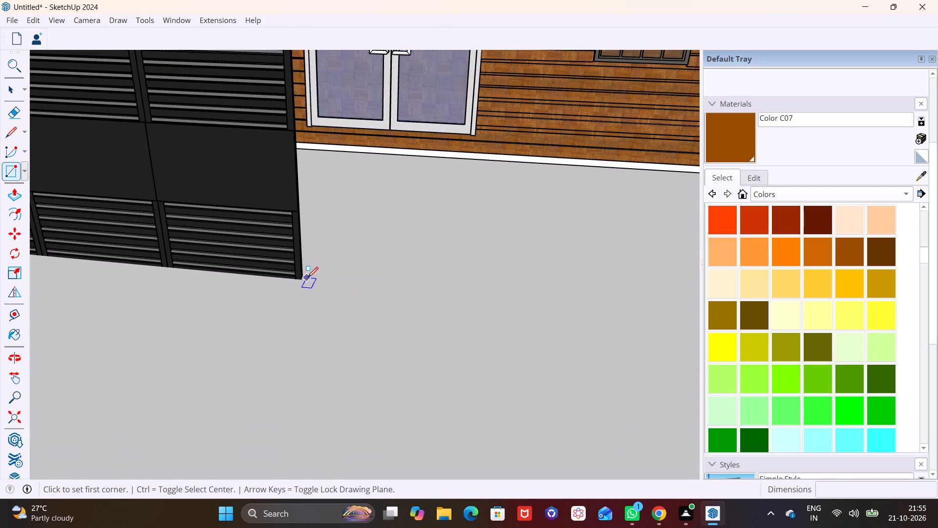
{"action": "left_click", "coordinate": [305, 277]}
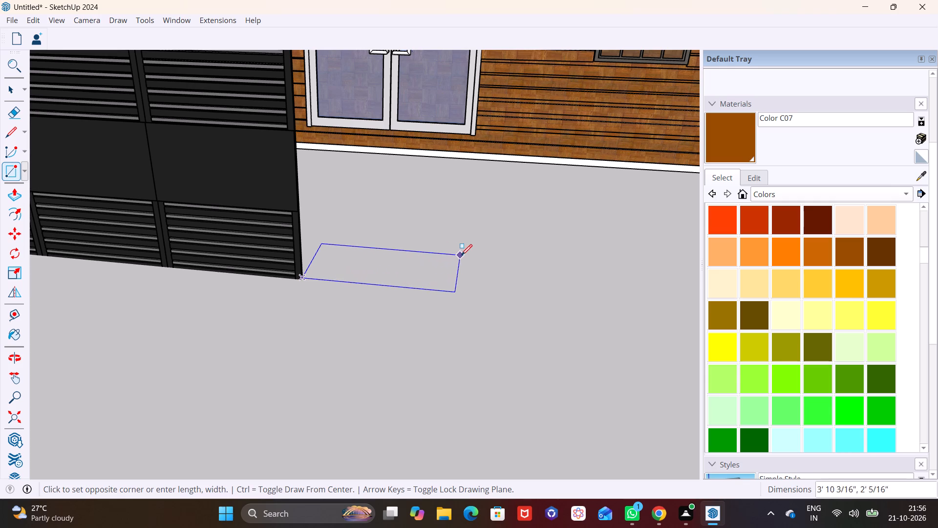
{"action": "left_click", "coordinate": [463, 282]}
{"action": "key", "text": "space"}
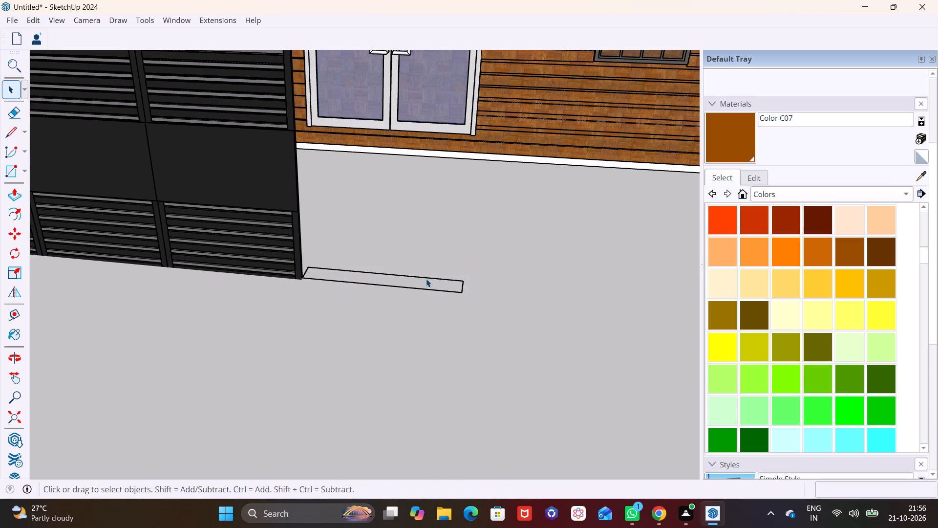
Extrude the new rectangle upward about 7' 1" to form a wall pier beside the gates.
{"action": "left_click", "coordinate": [426, 279]}
{"action": "left_click", "coordinate": [415, 284]}
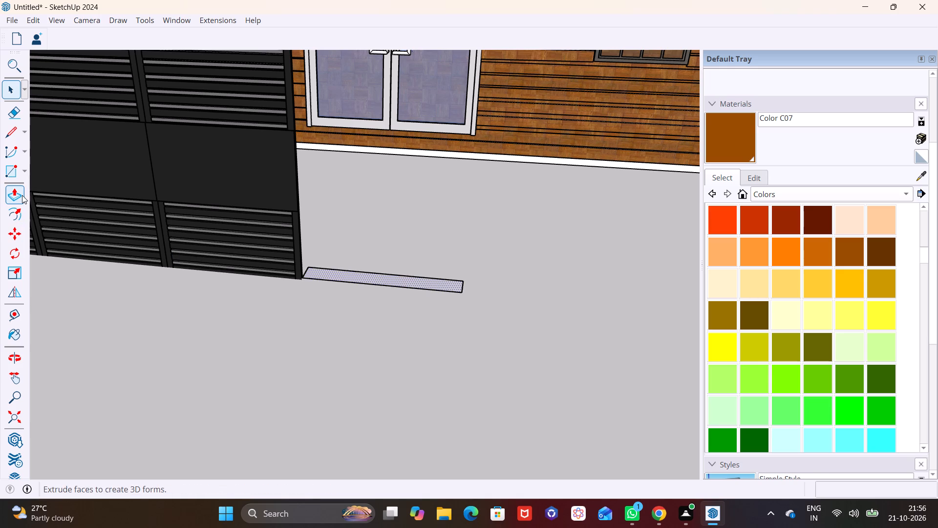
{"action": "left_click", "coordinate": [22, 195]}
{"action": "left_click", "coordinate": [338, 273]}
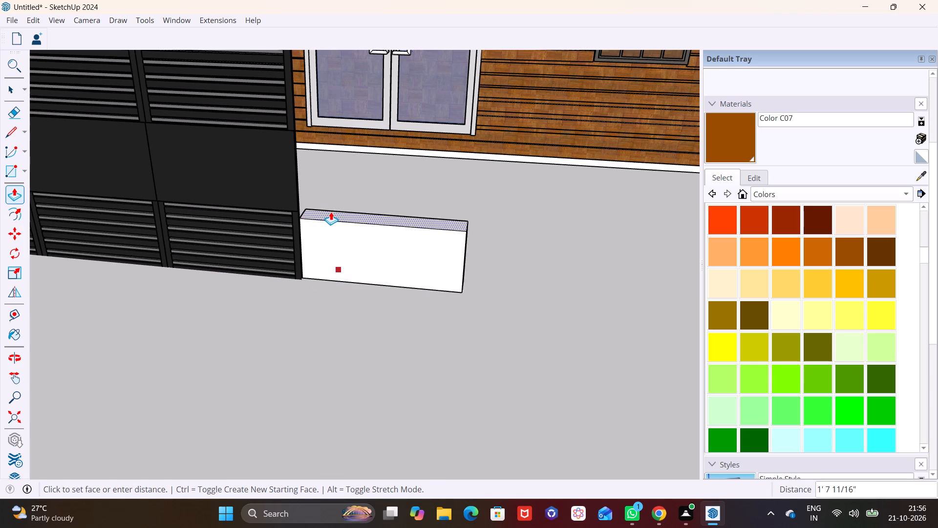
{"action": "scroll", "coordinate": [331, 212], "scroll_direction": "down", "scroll_amount": 4}
{"action": "middle_click_drag", "start_coordinate": [331, 212], "coordinate": [305, 304], "text": "shift"}
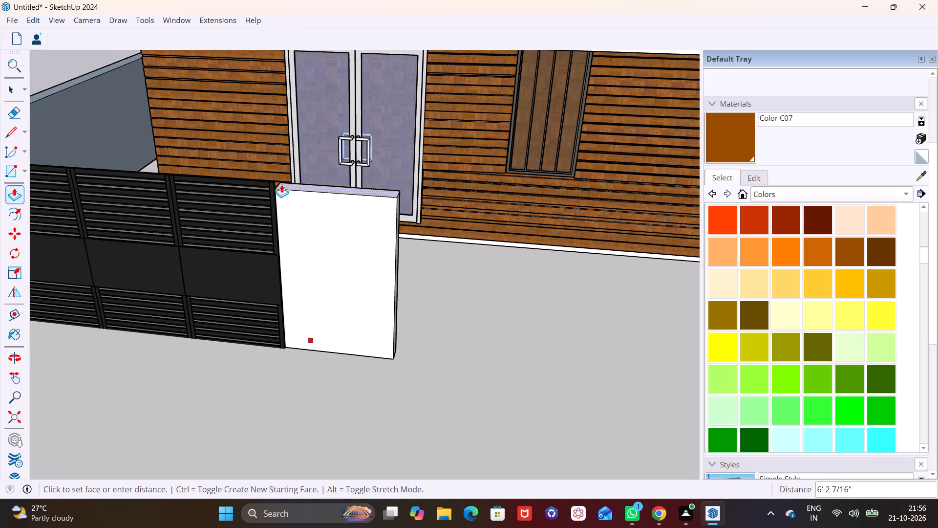
{"action": "left_click", "coordinate": [277, 159]}
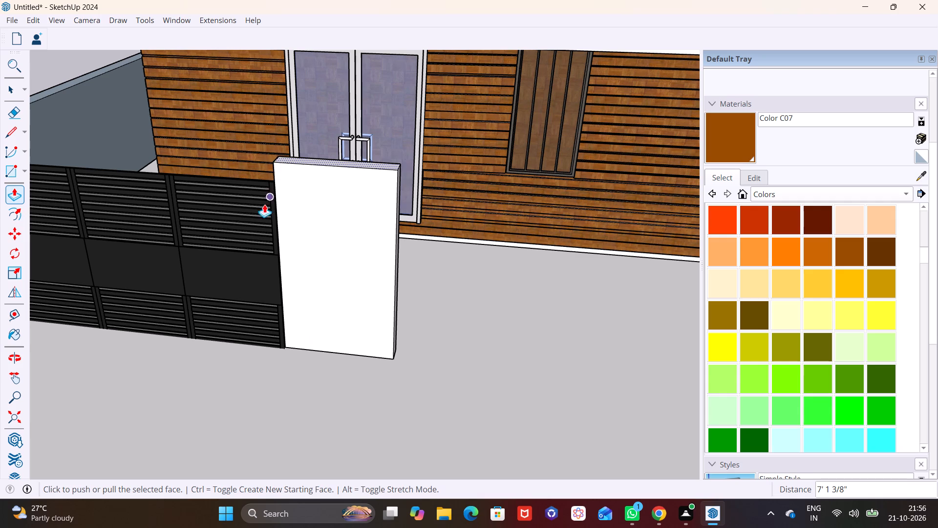
Draw a line about 7" long across the pier's end face, a short way above its base.
{"action": "middle_click_drag", "start_coordinate": [384, 326], "coordinate": [281, 342]}
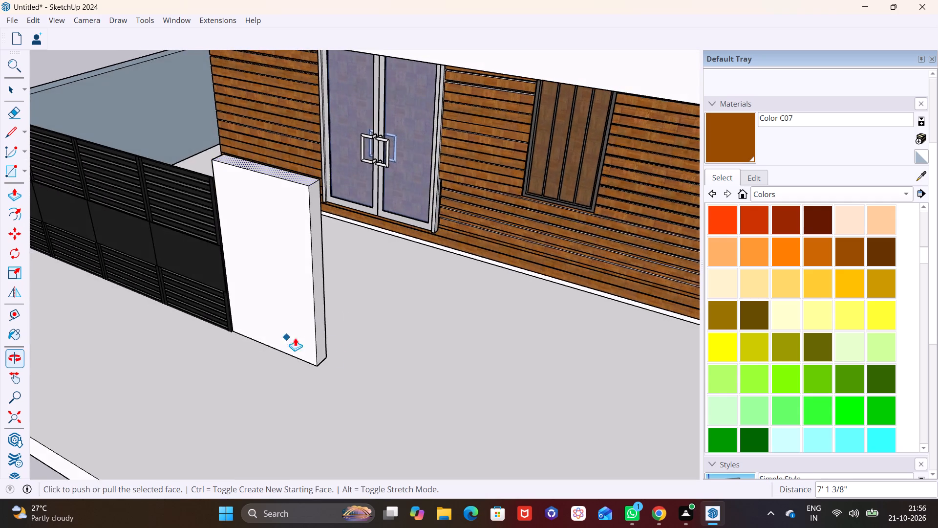
{"action": "scroll", "coordinate": [342, 346], "scroll_direction": "up", "scroll_amount": 4}
{"action": "left_click", "coordinate": [15, 133]}
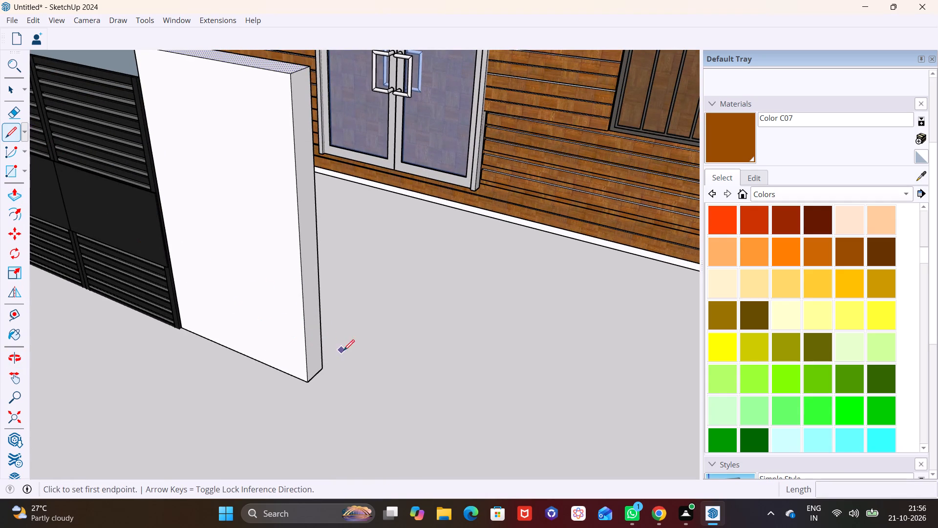
{"action": "left_click", "coordinate": [307, 337]}
{"action": "left_click", "coordinate": [323, 329]}
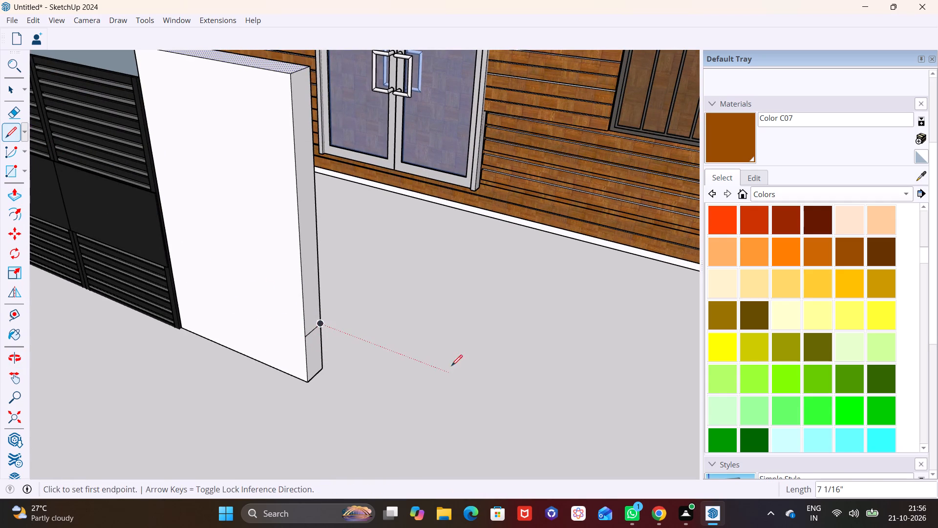
{"action": "left_click_drag", "start_coordinate": [451, 369], "coordinate": [433, 377]}
{"action": "key", "text": "space"}
Extrude the lower part of the pier's end face out to the slab's far side edge, forming a low front wall.
{"action": "left_click", "coordinate": [320, 352]}
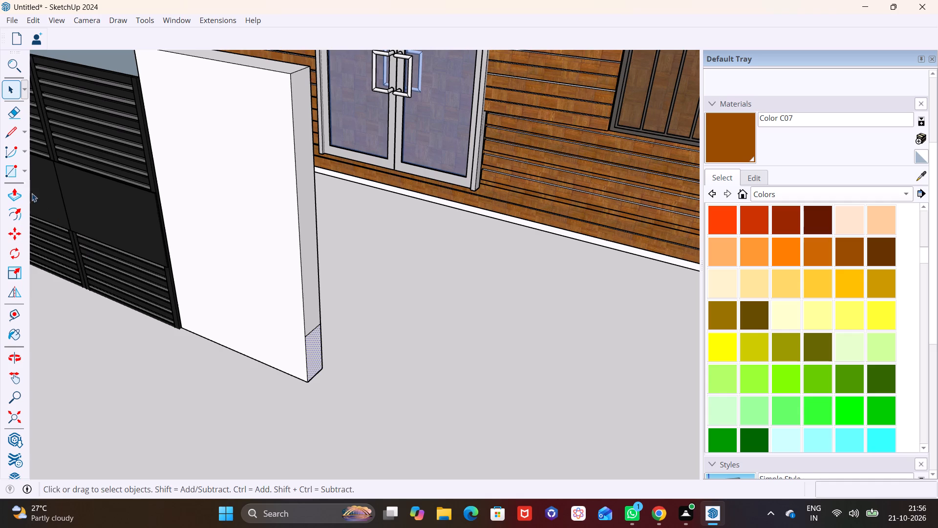
{"action": "left_click", "coordinate": [17, 192]}
{"action": "left_click", "coordinate": [314, 353]}
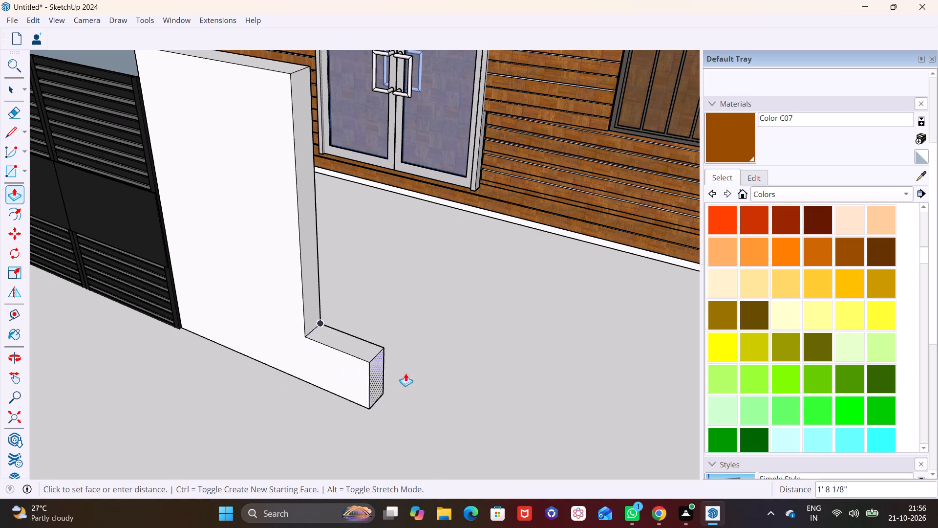
{"action": "scroll", "coordinate": [424, 375], "scroll_direction": "down", "scroll_amount": 6}
{"action": "middle_click_drag", "start_coordinate": [450, 394], "coordinate": [313, 312], "text": "shift"}
{"action": "scroll", "coordinate": [444, 358], "scroll_direction": "down", "scroll_amount": 6}
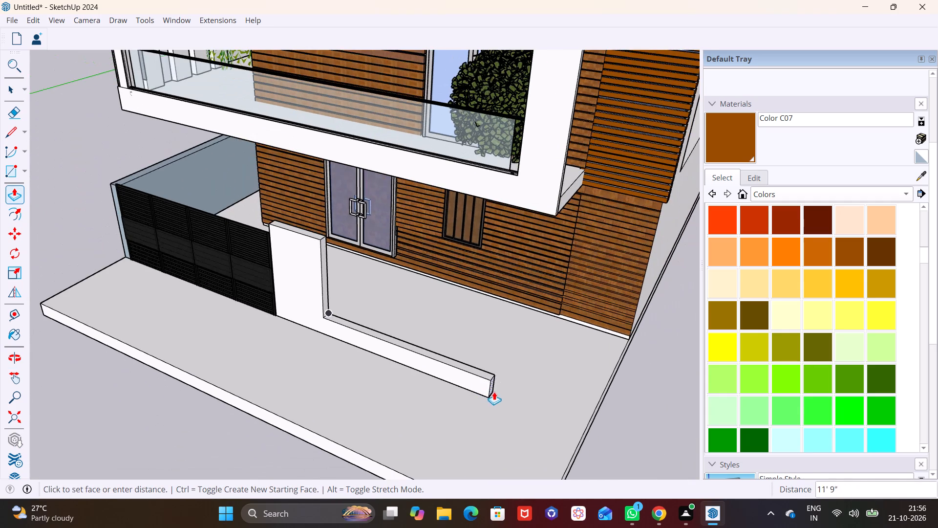
{"action": "left_click", "coordinate": [585, 431]}
{"action": "key", "text": "space"}
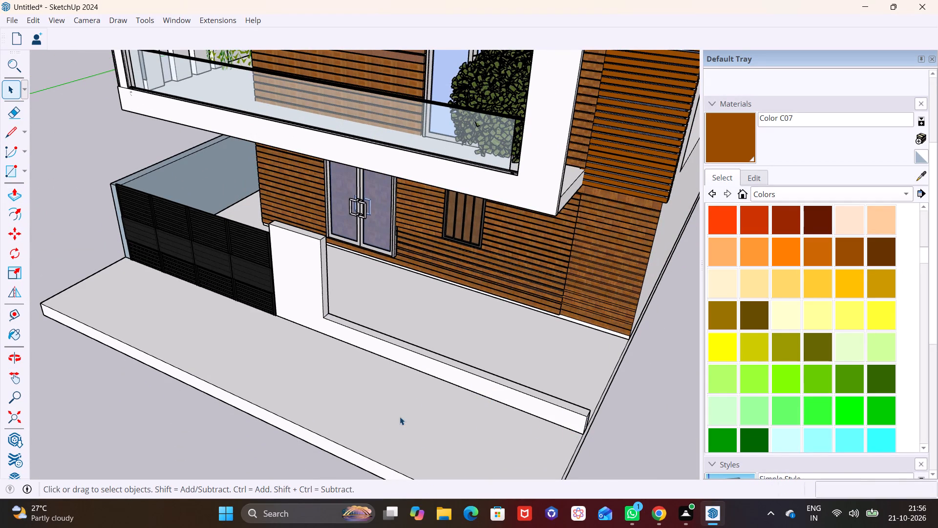
Draw a rectangle about 2' long across the full 7" width of the low wall's top, a short distance from the pier.
{"action": "left_click", "coordinate": [402, 412]}
{"action": "scroll", "coordinate": [392, 357], "scroll_direction": "up", "scroll_amount": 5}
{"action": "middle_click_drag", "start_coordinate": [375, 338], "coordinate": [366, 347]}
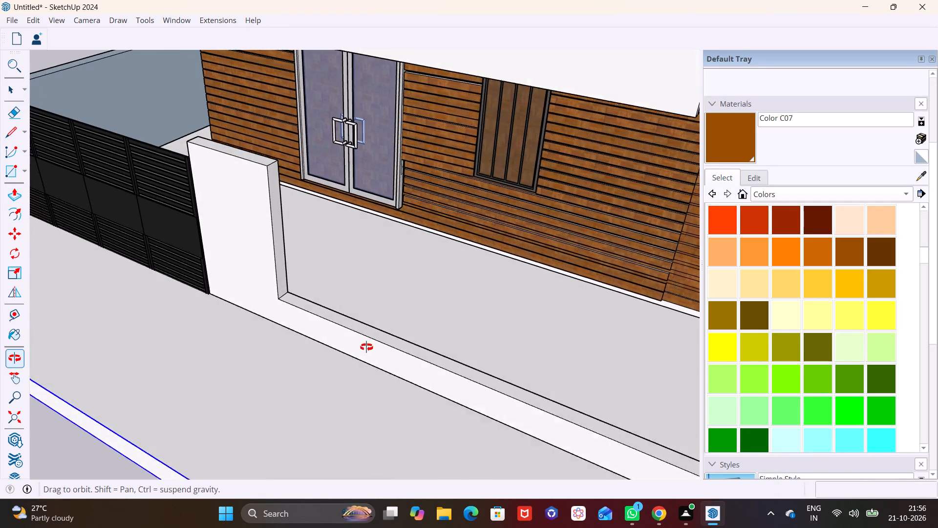
{"action": "middle_click_drag", "start_coordinate": [366, 347], "coordinate": [361, 352]}
{"action": "left_click", "coordinate": [23, 172]}
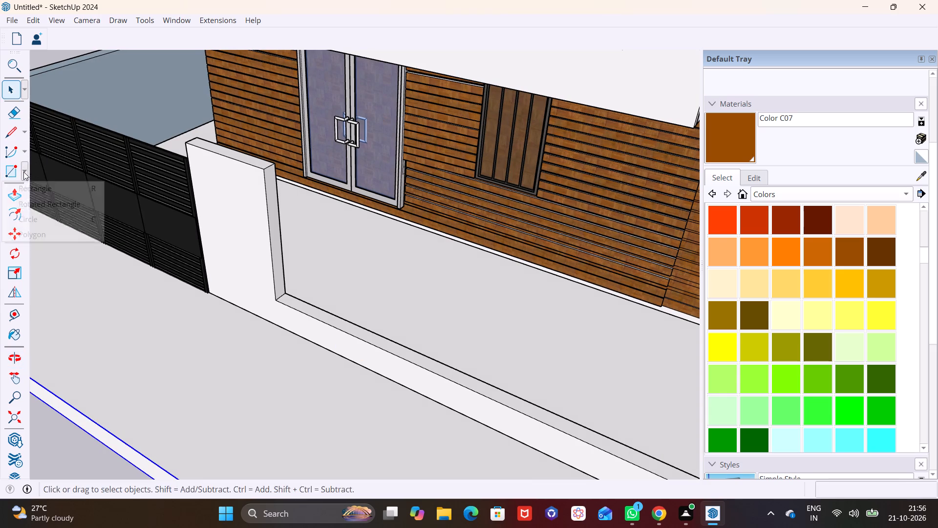
{"action": "left_click", "coordinate": [37, 191]}
{"action": "scroll", "coordinate": [347, 319], "scroll_direction": "up", "scroll_amount": 3}
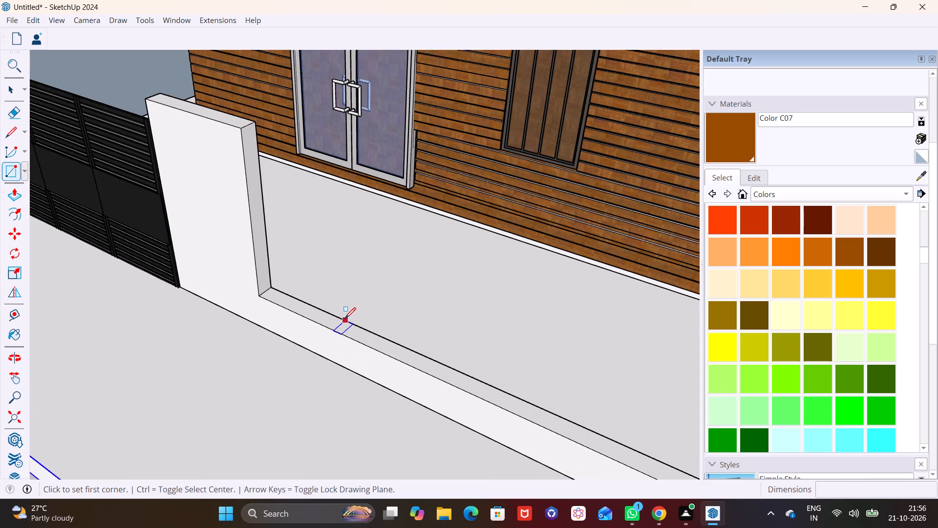
{"action": "scroll", "coordinate": [345, 318], "scroll_direction": "up", "scroll_amount": 4}
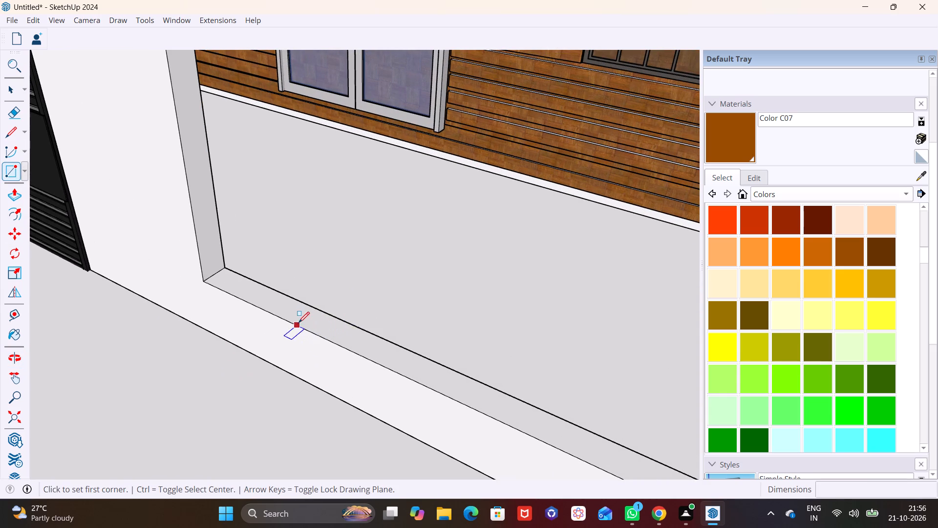
{"action": "left_click", "coordinate": [297, 324]}
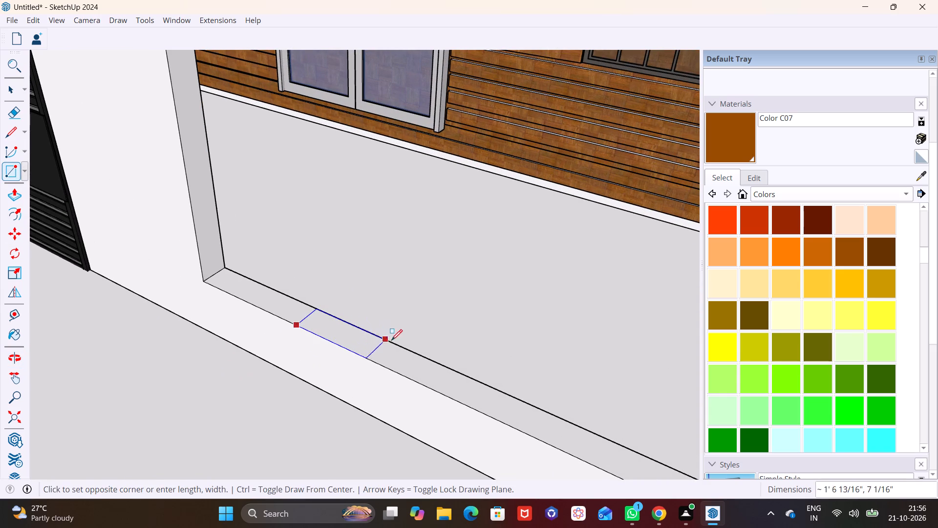
{"action": "left_click", "coordinate": [402, 342]}
{"action": "key", "text": "ctrl+z"}
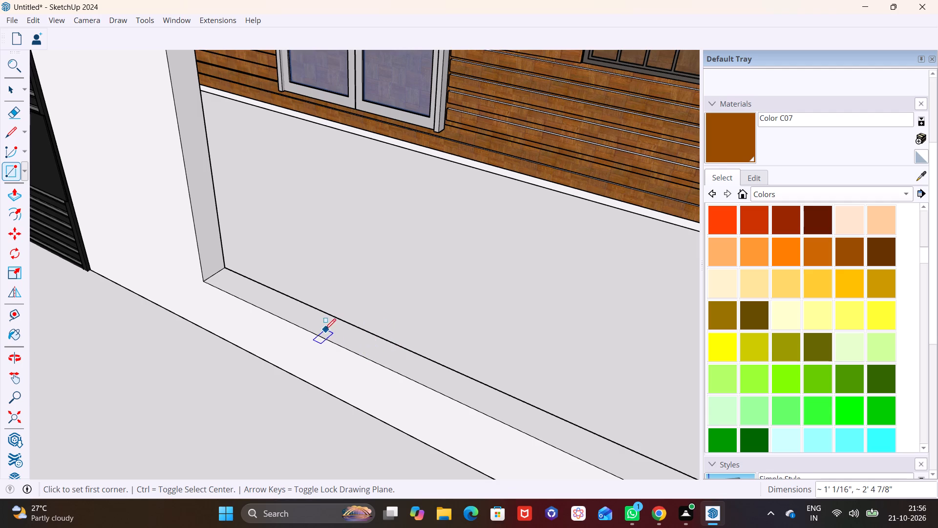
{"action": "left_click", "coordinate": [294, 324]}
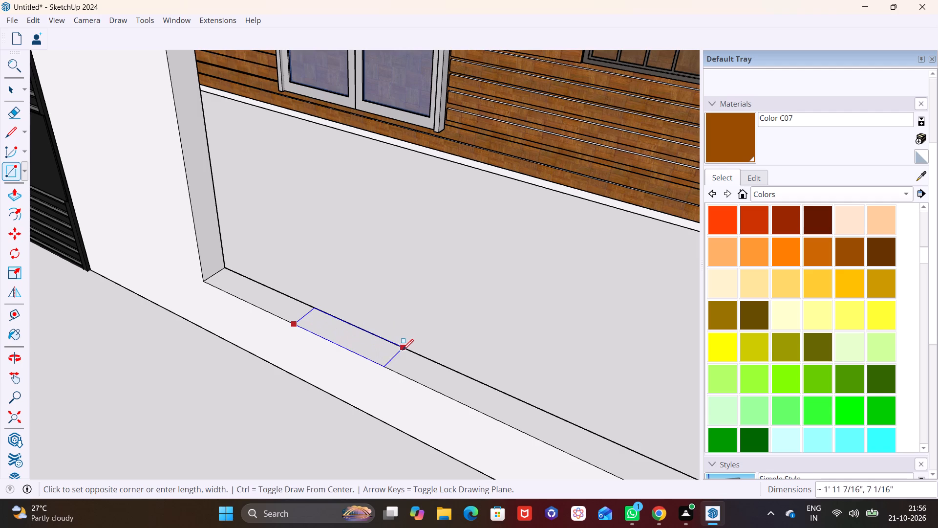
{"action": "left_click", "coordinate": [407, 350]}
Draw a rectangle about 2' 1" by 7" on the low wall's top at its far end, starting from the outer corner.
{"action": "scroll", "coordinate": [401, 354], "scroll_direction": "down", "scroll_amount": 3}
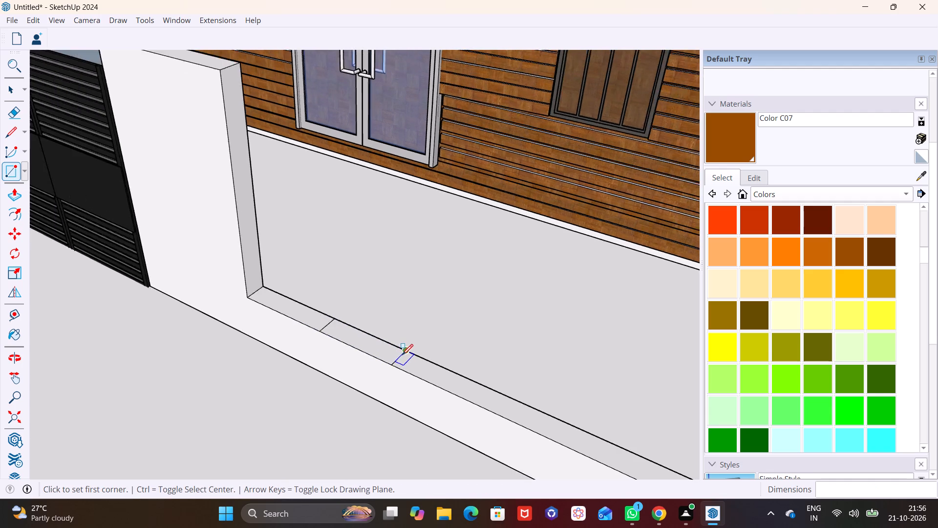
{"action": "scroll", "coordinate": [402, 355], "scroll_direction": "down", "scroll_amount": 3}
{"action": "middle_click_drag", "start_coordinate": [470, 394], "coordinate": [319, 278], "text": "shift"}
{"action": "scroll", "coordinate": [517, 387], "scroll_direction": "down", "scroll_amount": 4}
{"action": "middle_click_drag", "start_coordinate": [554, 396], "coordinate": [437, 355], "text": "shift"}
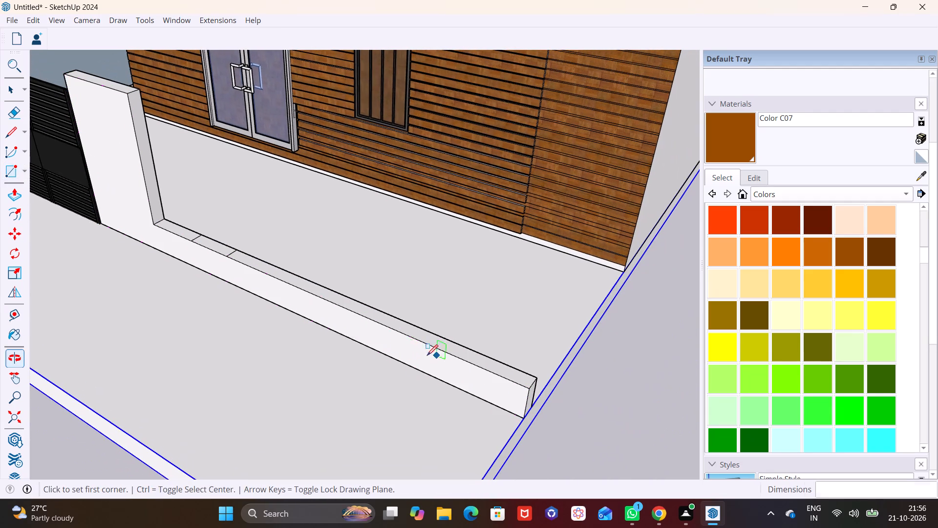
{"action": "left_click", "coordinate": [25, 169]}
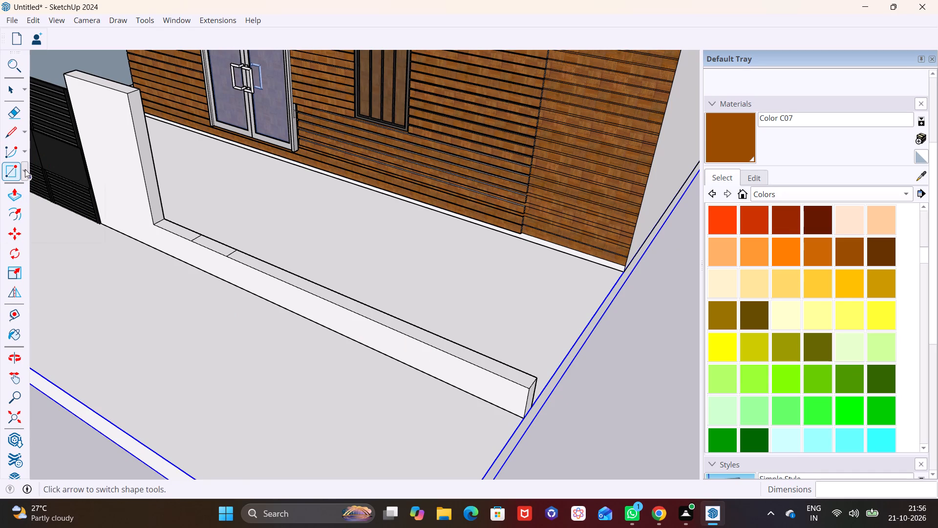
{"action": "left_click", "coordinate": [31, 187]}
{"action": "scroll", "coordinate": [569, 379], "scroll_direction": "up", "scroll_amount": 6}
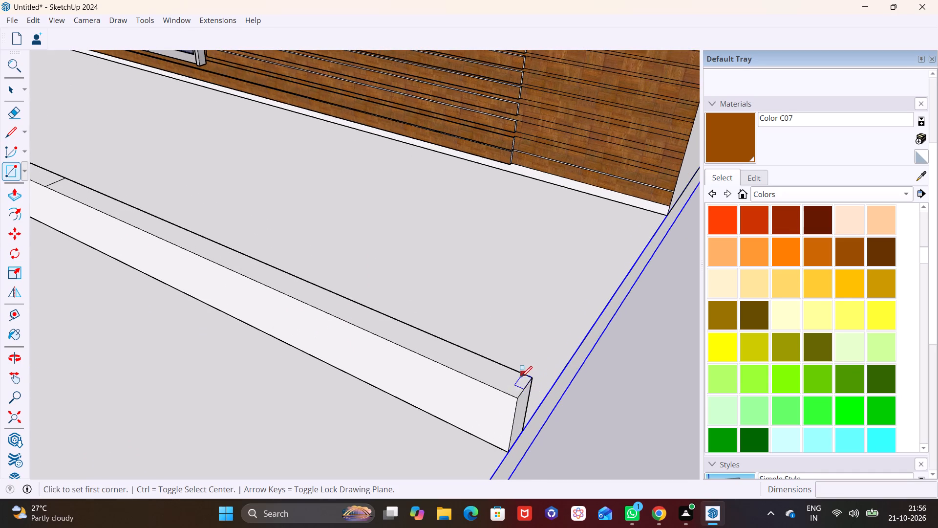
{"action": "left_click", "coordinate": [517, 393]}
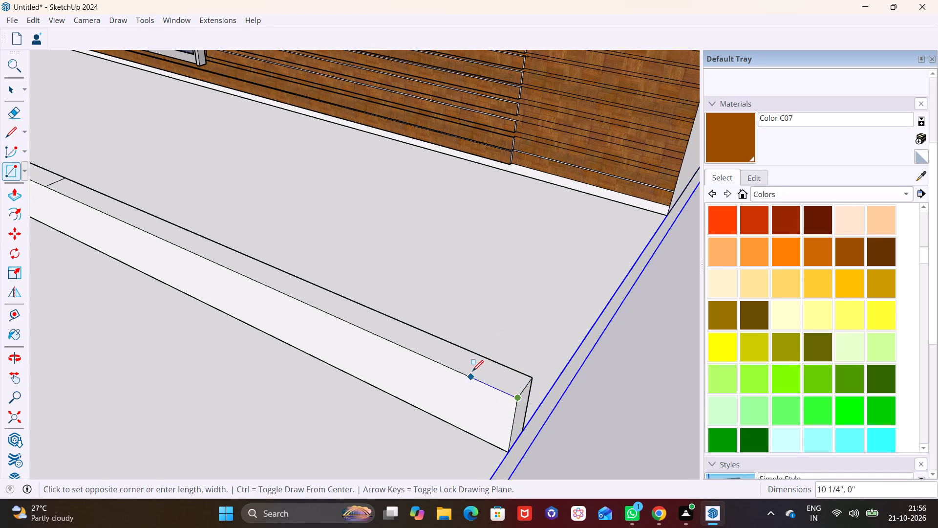
{"action": "left_click", "coordinate": [423, 335]}
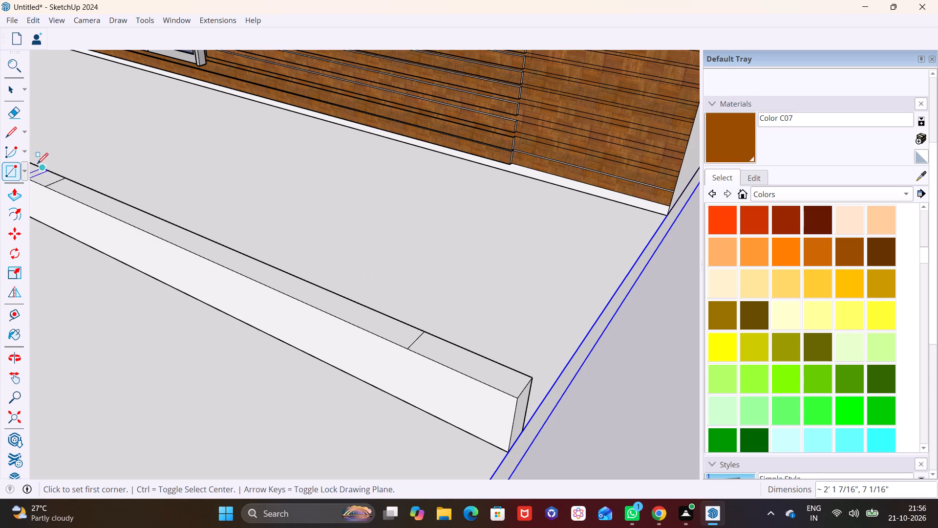
Draw a rectangle about 2' 6" by 7" across the low wall's top, leaving a gap before the end rectangle.
{"action": "left_click", "coordinate": [27, 174]}
{"action": "left_click", "coordinate": [32, 192]}
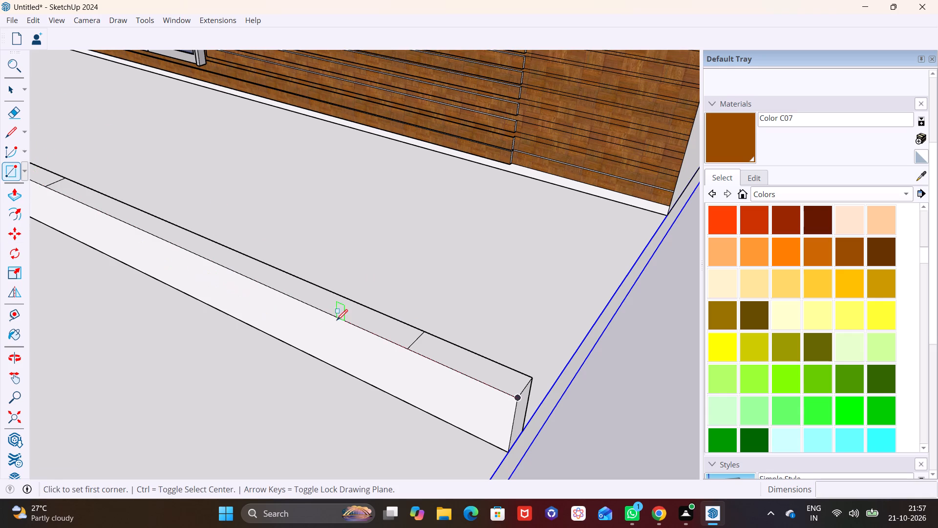
{"action": "left_click", "coordinate": [341, 318]}
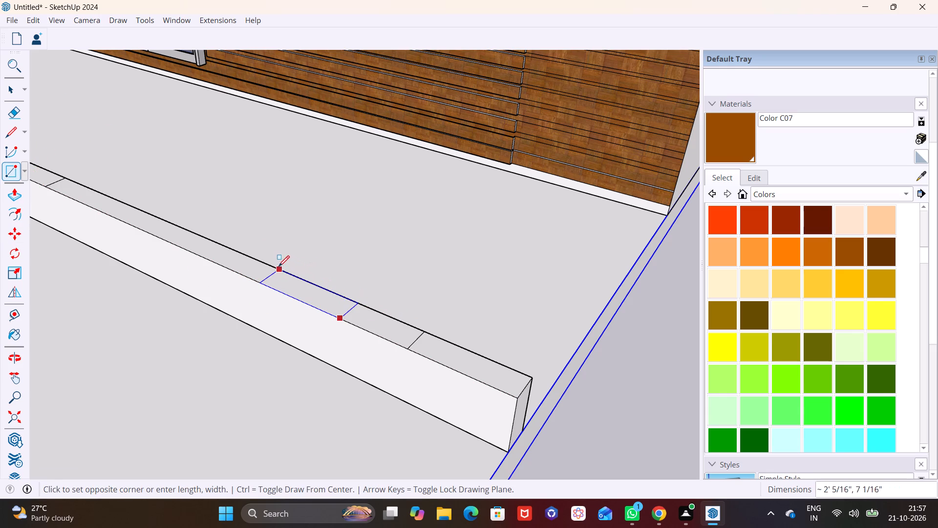
{"action": "left_click", "coordinate": [263, 260]}
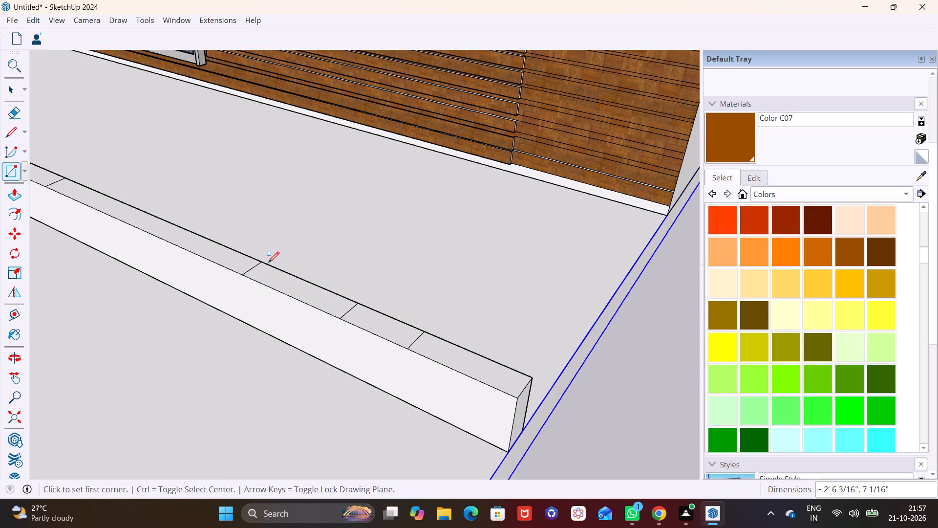
{"action": "key", "text": "space"}
Extrude the end rectangle on the low wall upward into a tall pillar at the slab's side edge.
{"action": "scroll", "coordinate": [384, 294], "scroll_direction": "down", "scroll_amount": 4}
{"action": "left_click", "coordinate": [445, 339]}
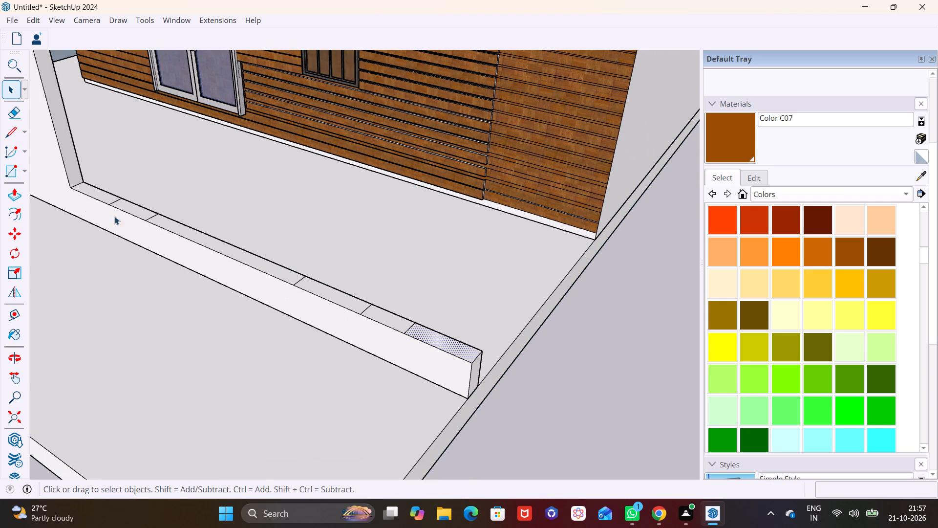
{"action": "left_click", "coordinate": [20, 191]}
{"action": "left_click", "coordinate": [430, 332]}
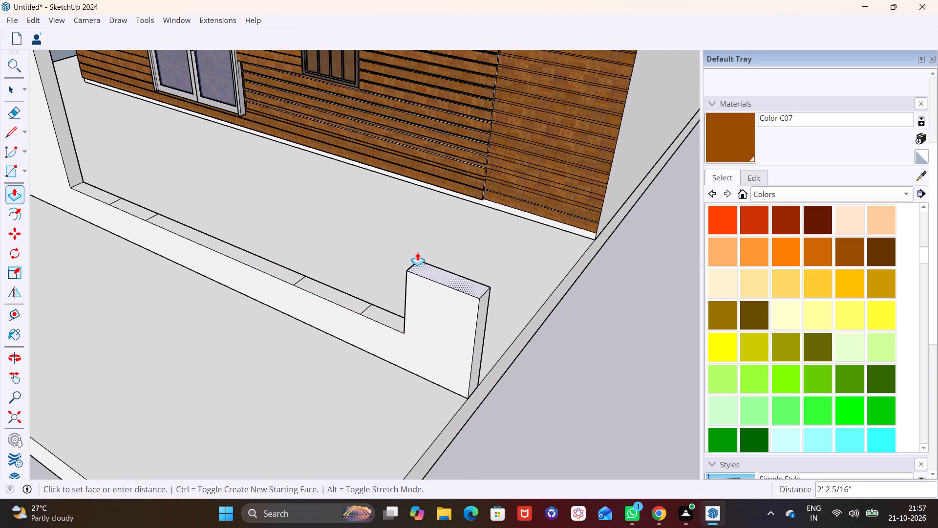
{"action": "left_click", "coordinate": [423, 116]}
{"action": "key", "text": "space"}
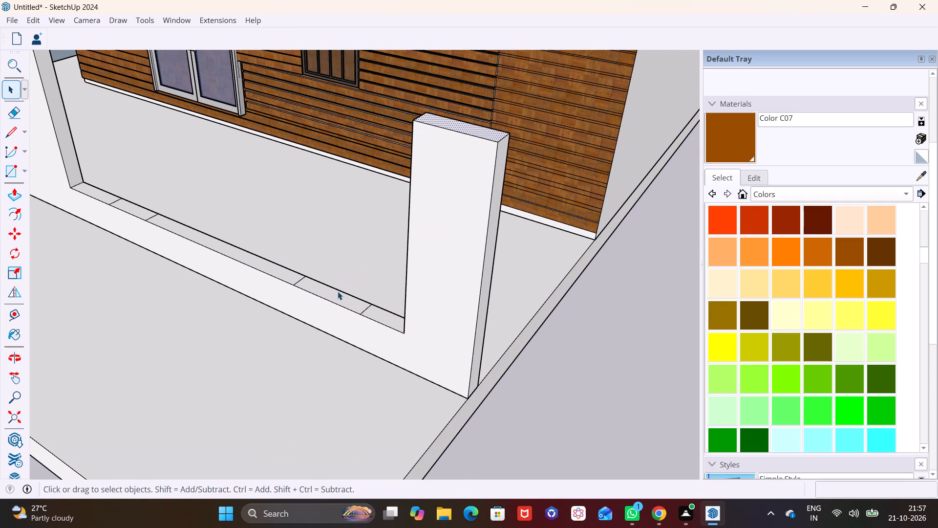
Extrude the 2' 6" rectangle on the low wall upward to the height of the existing pier beside the gate.
{"action": "left_click", "coordinate": [337, 290]}
{"action": "left_click", "coordinate": [328, 294]}
{"action": "left_click", "coordinate": [14, 198]}
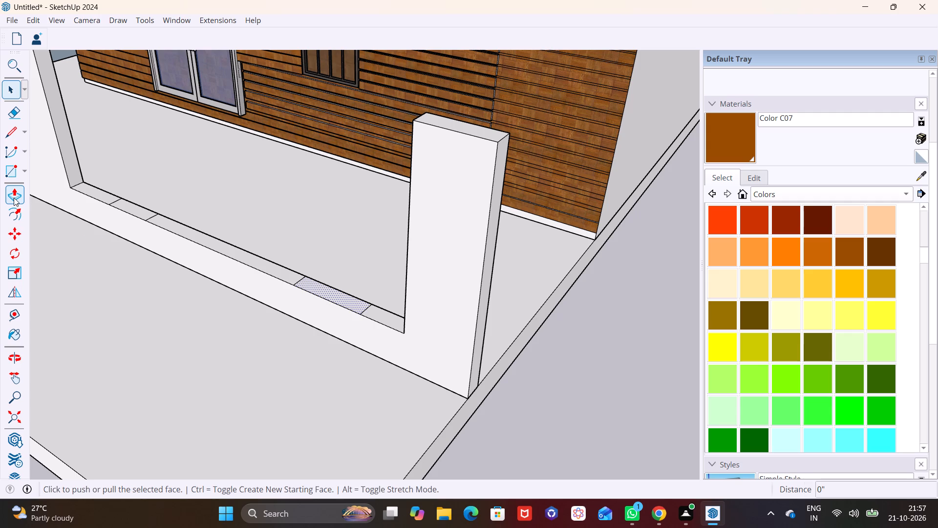
{"action": "left_click", "coordinate": [319, 292]}
{"action": "scroll", "coordinate": [288, 223], "scroll_direction": "down", "scroll_amount": 3}
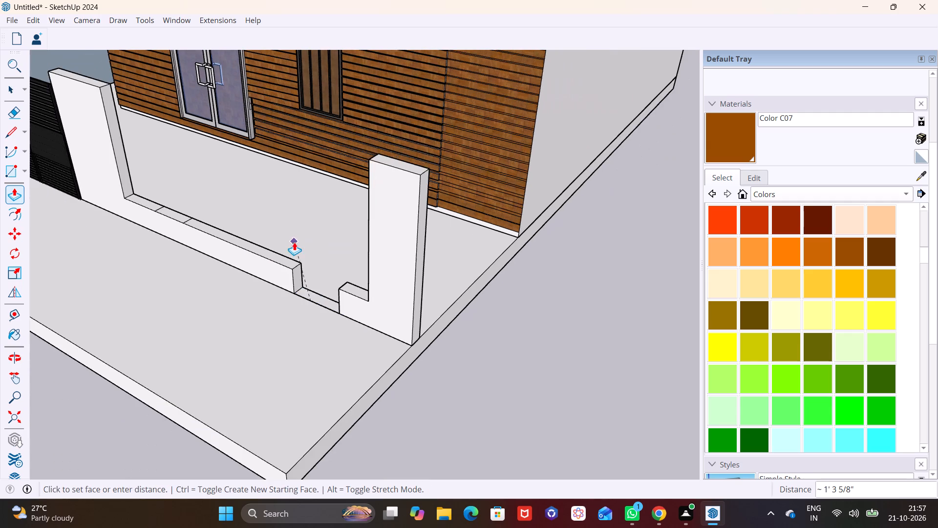
{"action": "middle_click_drag", "start_coordinate": [291, 242], "coordinate": [347, 316], "text": "shift"}
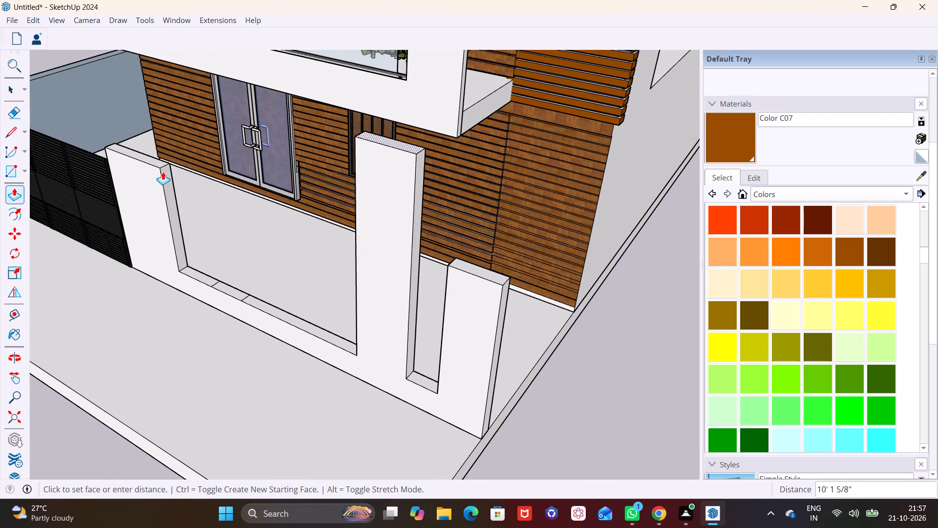
{"action": "left_click", "coordinate": [160, 170]}
{"action": "key", "text": "space"}
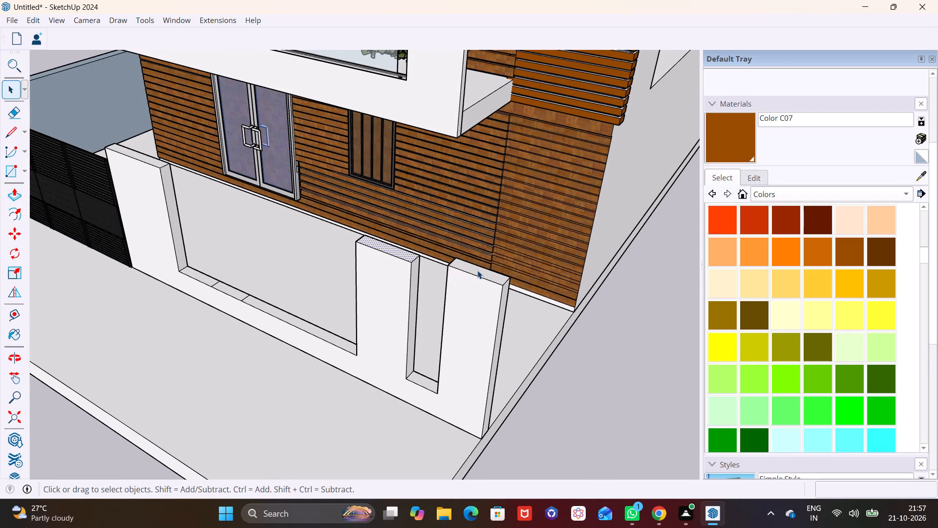
Lower the top of the end pillar to the height of the neighbouring pillar.
{"action": "left_click", "coordinate": [477, 270]}
{"action": "left_click", "coordinate": [18, 195]}
{"action": "left_click", "coordinate": [474, 269]}
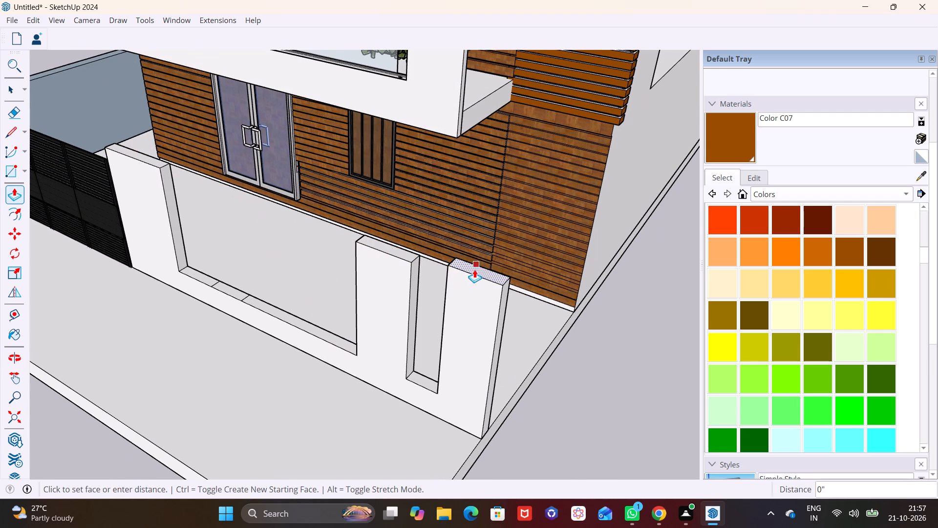
{"action": "left_click", "coordinate": [417, 264]}
{"action": "key", "text": "space"}
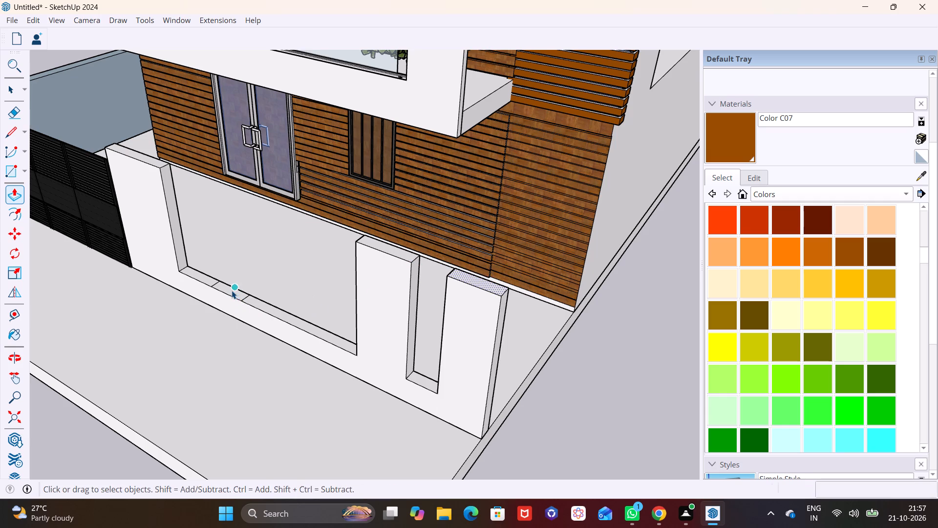
Extrude the 2' rectangle near the pier upward about 5' 10", level with the pier's top.
{"action": "left_click", "coordinate": [232, 290]}
{"action": "left_click", "coordinate": [17, 187]}
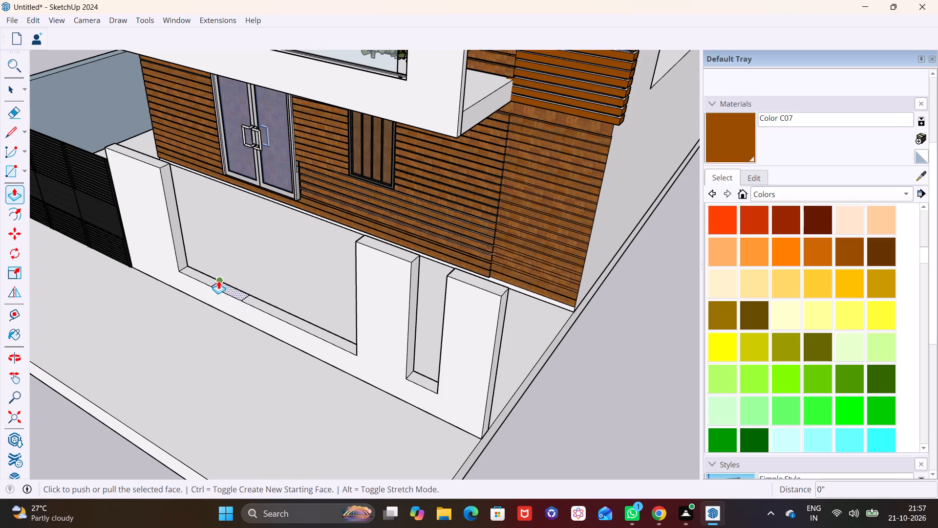
{"action": "left_click", "coordinate": [219, 281]}
{"action": "left_click", "coordinate": [156, 170]}
{"action": "key", "text": "space"}
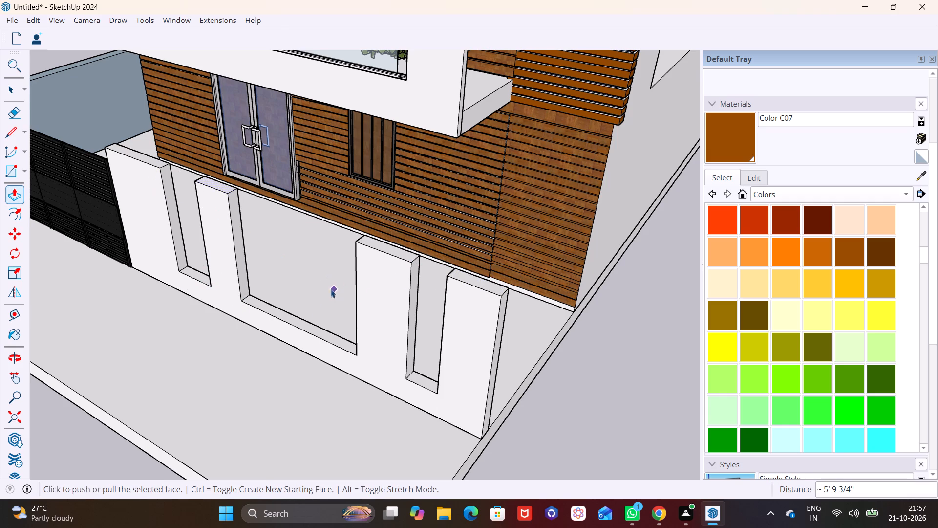
Draw a rectangle about 4" high across the full 7" depth of the gate-side pier's inner face, below its top.
{"action": "scroll", "coordinate": [324, 289], "scroll_direction": "down", "scroll_amount": 5}
{"action": "middle_click_drag", "start_coordinate": [340, 331], "coordinate": [499, 229]}
{"action": "scroll", "coordinate": [259, 282], "scroll_direction": "down", "scroll_amount": 2}
{"action": "middle_click_drag", "start_coordinate": [299, 302], "coordinate": [322, 237]}
{"action": "scroll", "coordinate": [316, 236], "scroll_direction": "up", "scroll_amount": 3}
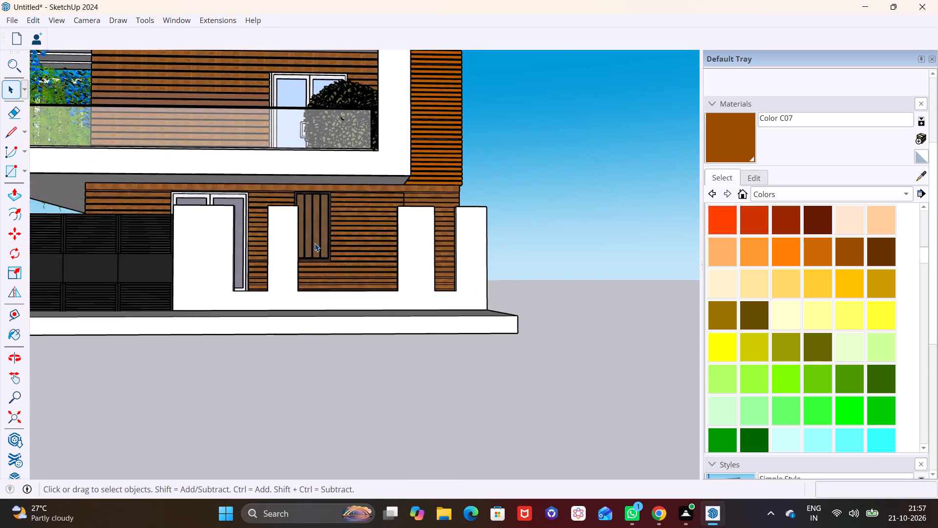
{"action": "scroll", "coordinate": [315, 243], "scroll_direction": "up", "scroll_amount": 5}
{"action": "middle_click_drag", "start_coordinate": [312, 281], "coordinate": [430, 255], "text": "shift"}
{"action": "middle_click_drag", "start_coordinate": [389, 270], "coordinate": [266, 324]}
{"action": "scroll", "coordinate": [162, 239], "scroll_direction": "up", "scroll_amount": 4}
{"action": "middle_click_drag", "start_coordinate": [192, 244], "coordinate": [306, 224], "text": "shift"}
{"action": "middle_click_drag", "start_coordinate": [348, 219], "coordinate": [312, 239]}
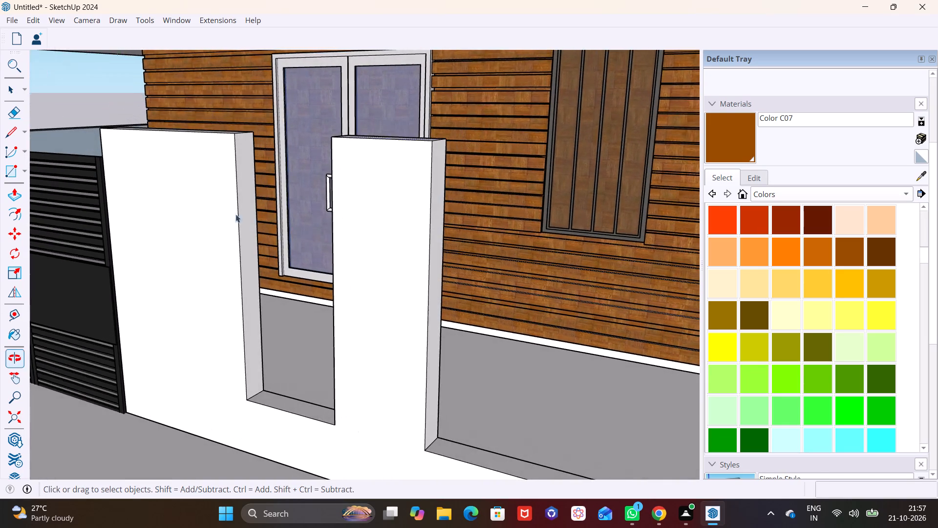
{"action": "scroll", "coordinate": [228, 205], "scroll_direction": "up", "scroll_amount": 2}
{"action": "middle_click_drag", "start_coordinate": [286, 224], "coordinate": [266, 231]}
{"action": "scroll", "coordinate": [256, 231], "scroll_direction": "up", "scroll_amount": 1, "text": "shift"}
{"action": "middle_click_drag", "start_coordinate": [256, 230], "coordinate": [290, 204], "text": "shift"}
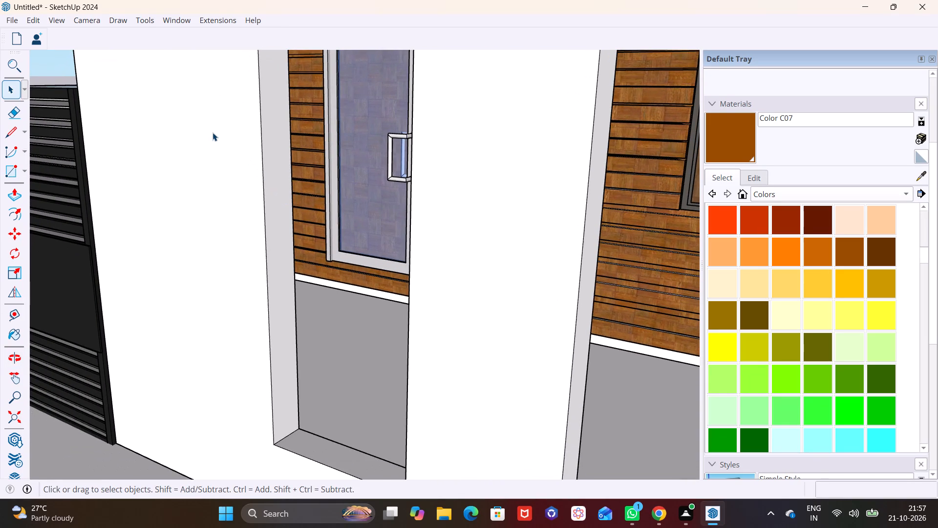
{"action": "middle_click_drag", "start_coordinate": [218, 193], "coordinate": [201, 261], "text": "shift"}
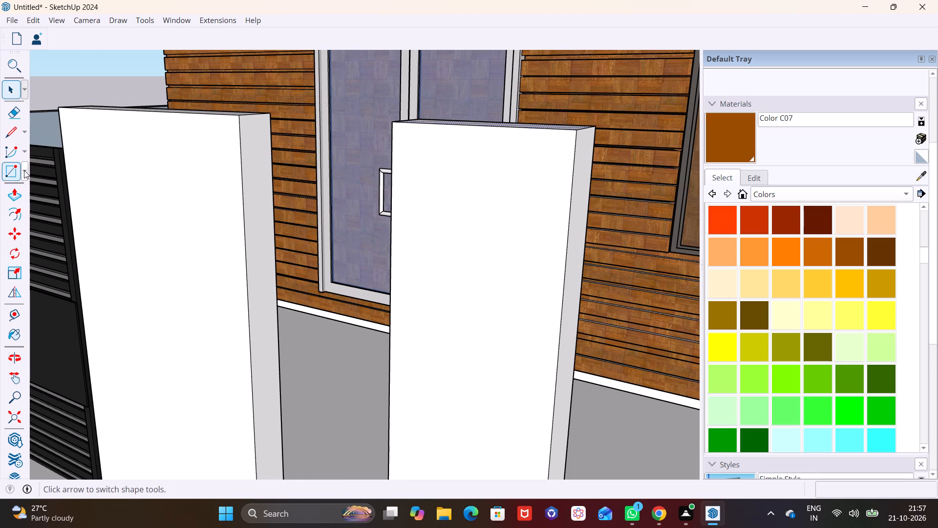
{"action": "left_click", "coordinate": [24, 170]}
{"action": "left_click", "coordinate": [35, 185]}
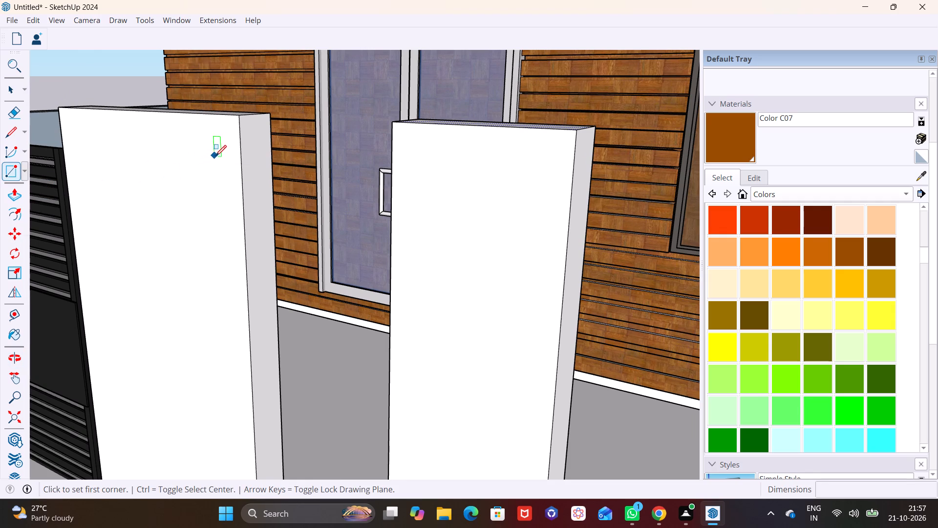
{"action": "left_click", "coordinate": [244, 198]}
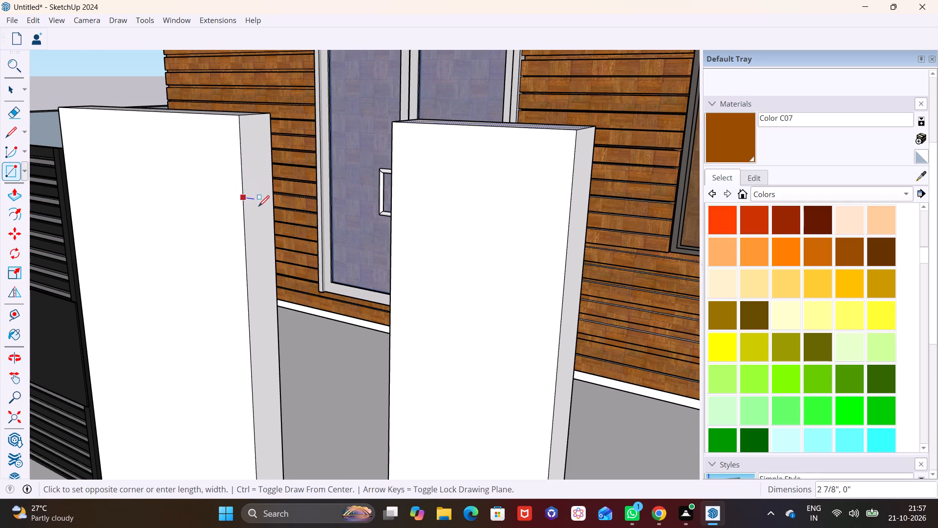
{"action": "left_click", "coordinate": [270, 216]}
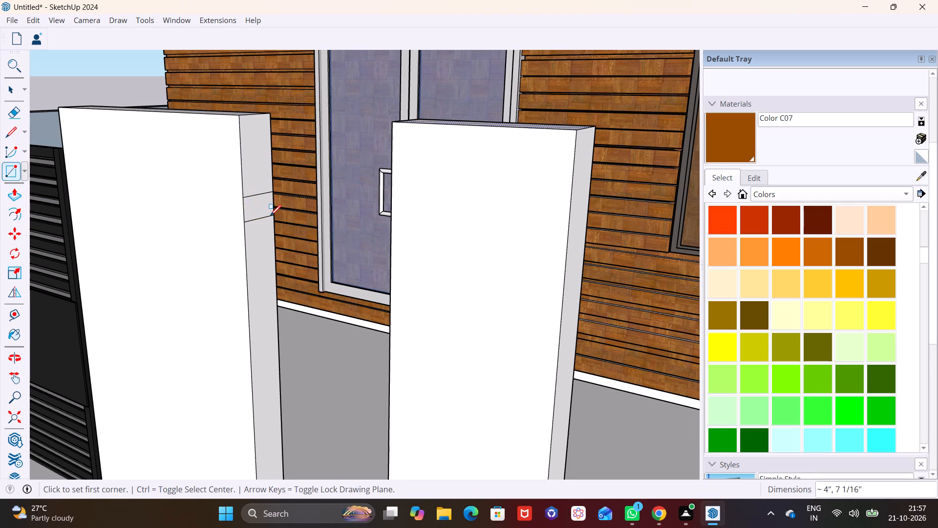
Make the small rectangle on the pier's inner face a group.
{"action": "key", "text": "space"}
{"action": "double_click", "coordinate": [264, 210]}
{"action": "right_click", "coordinate": [264, 210]}
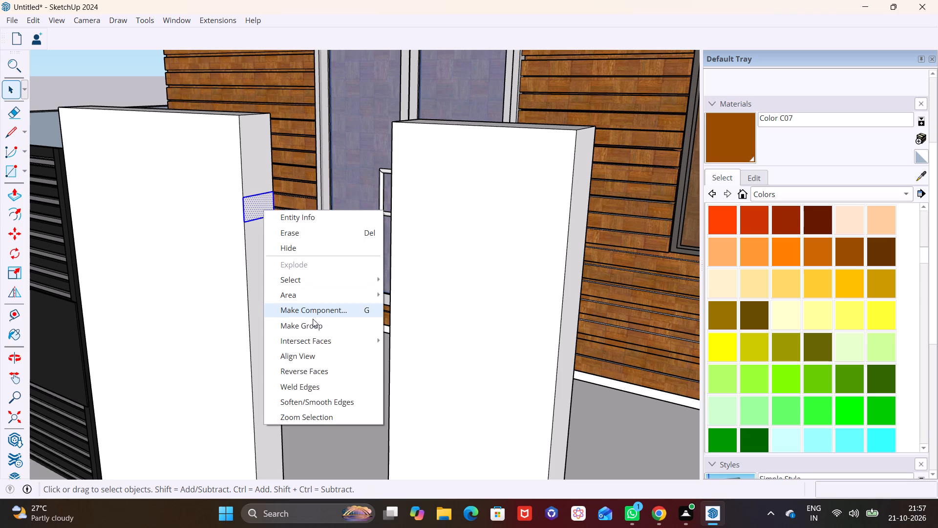
{"action": "left_click_drag", "start_coordinate": [313, 326], "coordinate": [315, 319]}
Extrude the grouped rectangle about 15' 2" through the pillars to the end pillar's inner face, forming a horizontal rail.
{"action": "double_click", "coordinate": [252, 210]}
{"action": "left_click", "coordinate": [257, 209]}
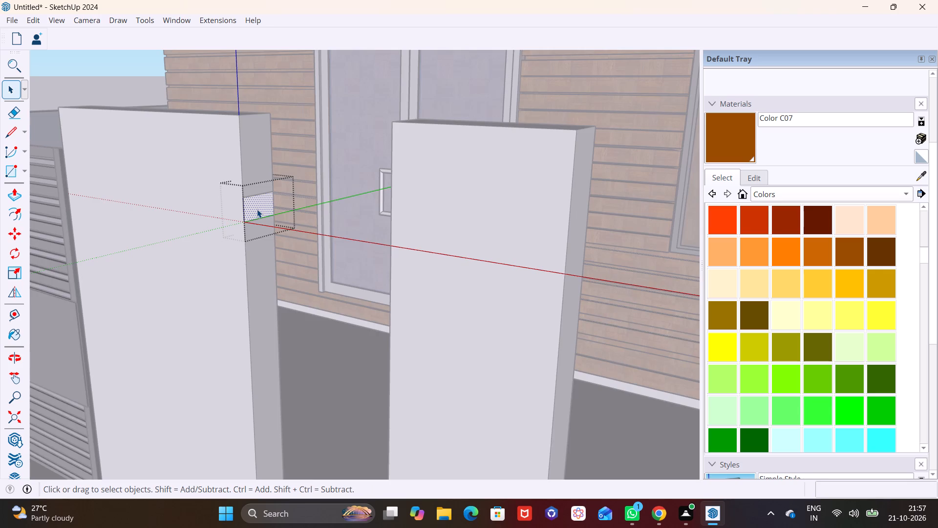
{"action": "left_click", "coordinate": [257, 209]}
{"action": "left_click", "coordinate": [11, 199]}
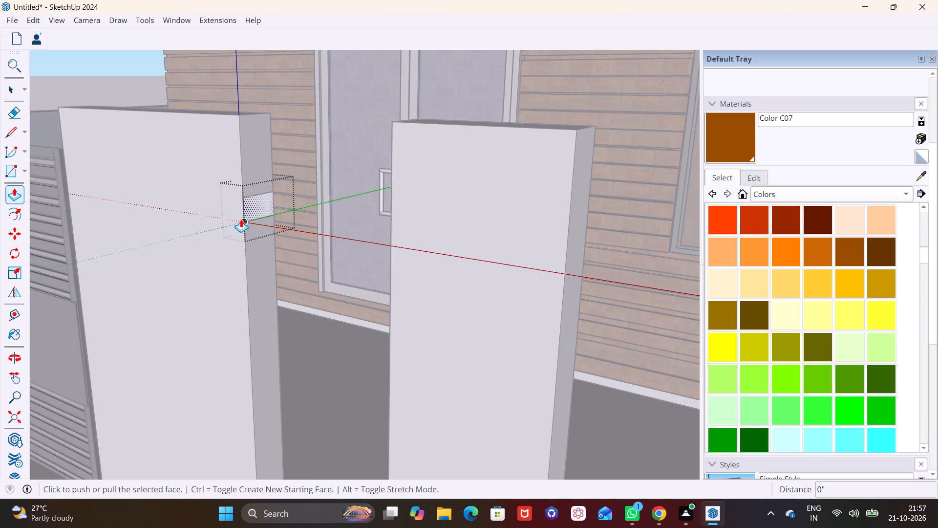
{"action": "left_click", "coordinate": [256, 208]}
{"action": "scroll", "coordinate": [539, 253], "scroll_direction": "down", "scroll_amount": 5}
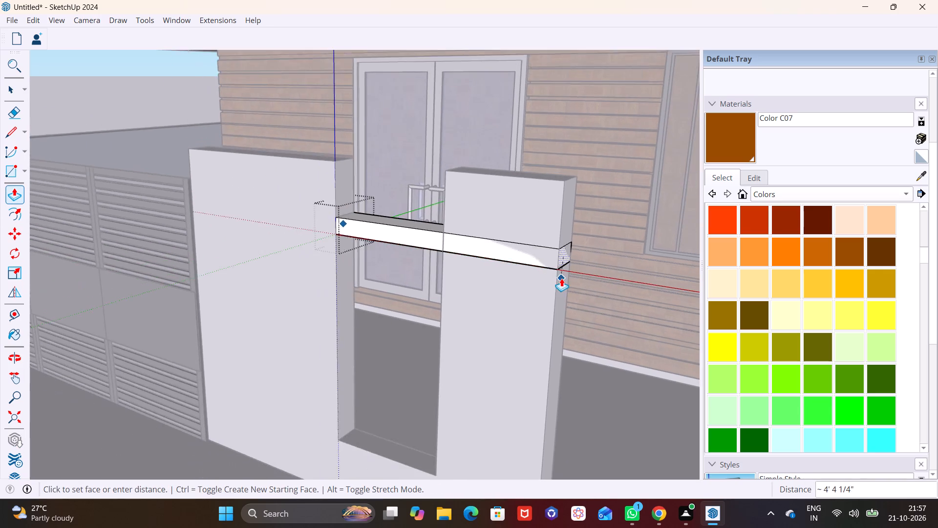
{"action": "scroll", "coordinate": [561, 278], "scroll_direction": "down", "scroll_amount": 3}
{"action": "scroll", "coordinate": [598, 295], "scroll_direction": "down", "scroll_amount": 1}
{"action": "middle_click_drag", "start_coordinate": [598, 296], "coordinate": [303, 226]}
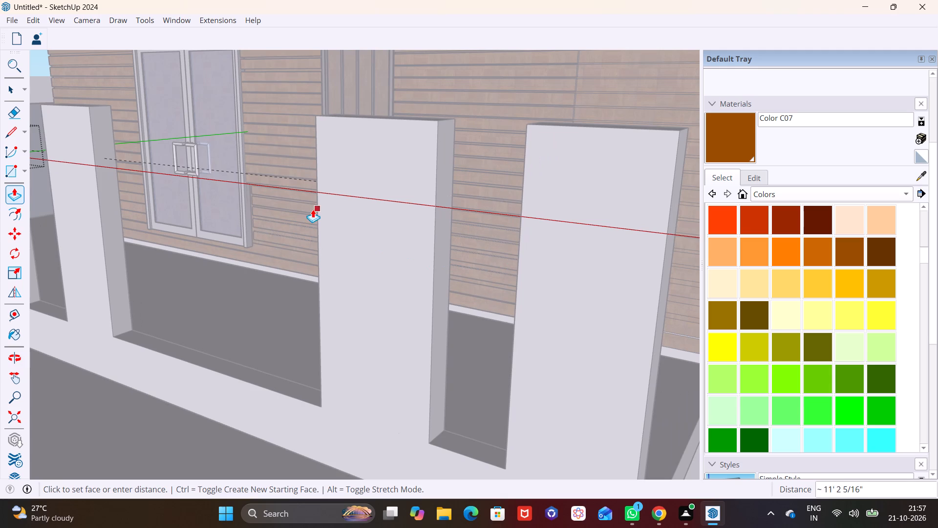
{"action": "scroll", "coordinate": [318, 209], "scroll_direction": "down", "scroll_amount": 4}
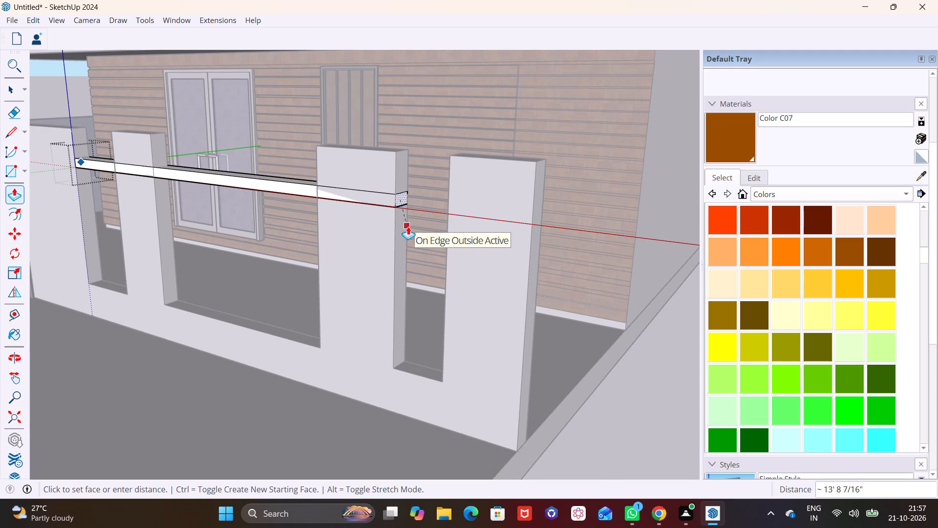
{"action": "left_click", "coordinate": [450, 220]}
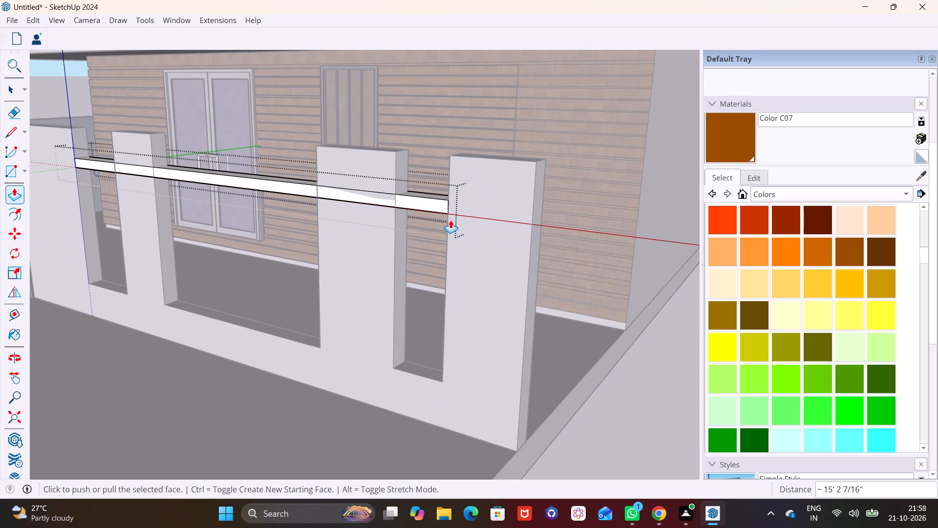
{"action": "middle_click_drag", "start_coordinate": [413, 278], "coordinate": [517, 268]}
{"action": "key", "text": "space"}
{"action": "left_click", "coordinate": [411, 381]}
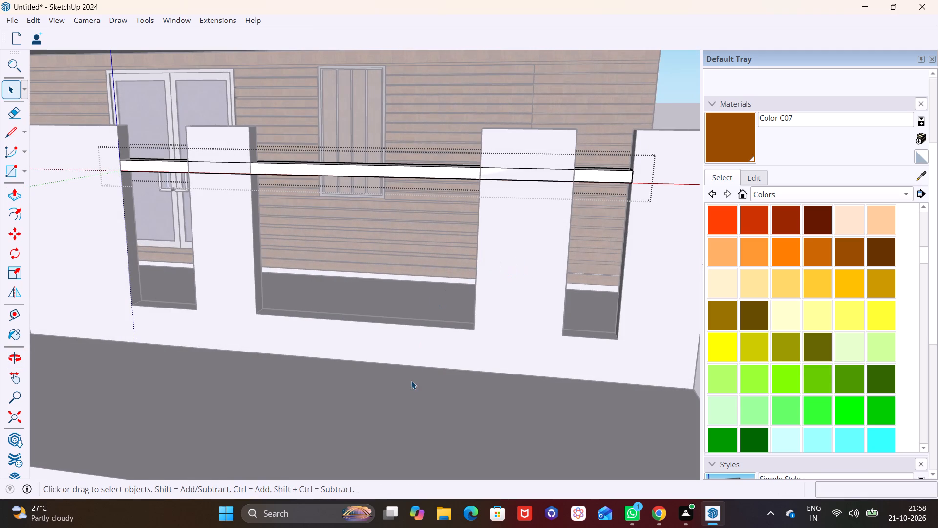
Pull the front face of the pillared wall outward about 1" so the pillars stand in front of the rail.
{"action": "middle_click_drag", "start_coordinate": [509, 220], "coordinate": [427, 248]}
{"action": "scroll", "coordinate": [508, 234], "scroll_direction": "up", "scroll_amount": 1}
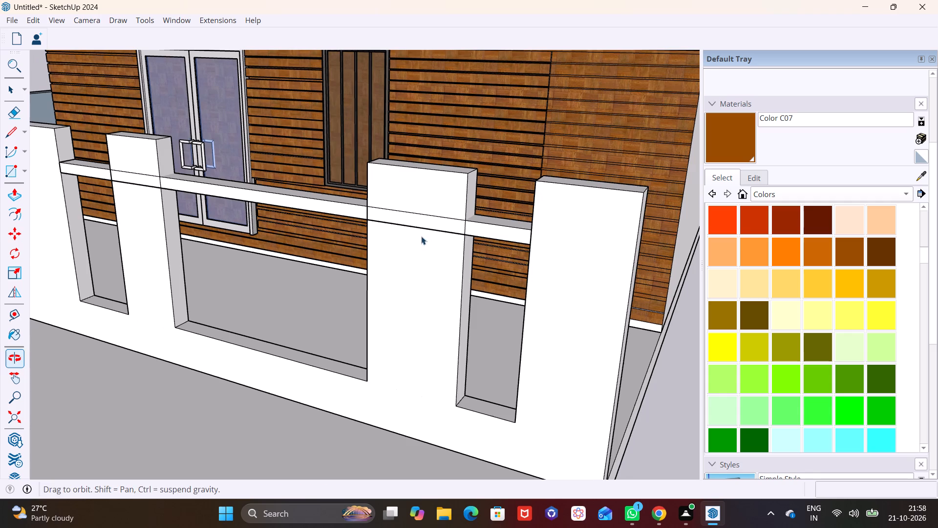
{"action": "left_click", "coordinate": [417, 192]}
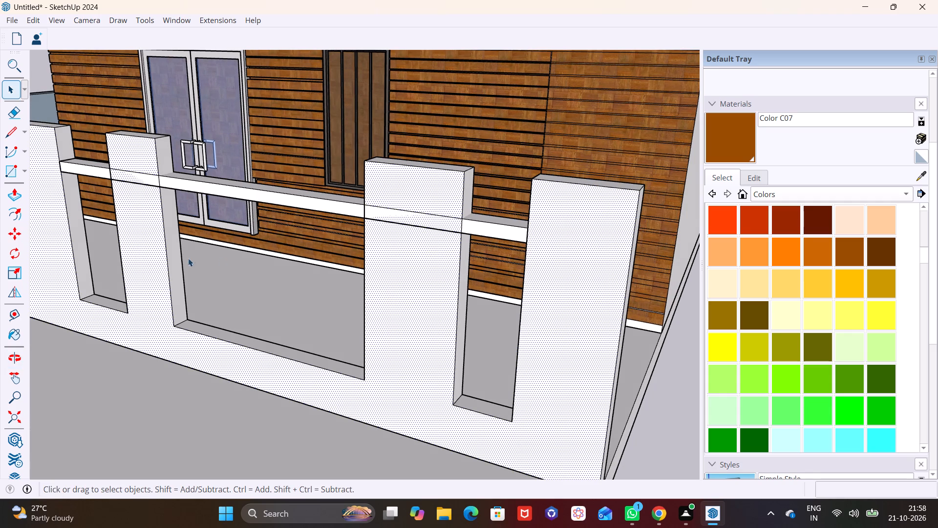
{"action": "left_click", "coordinate": [11, 201]}
{"action": "left_click", "coordinate": [407, 246]}
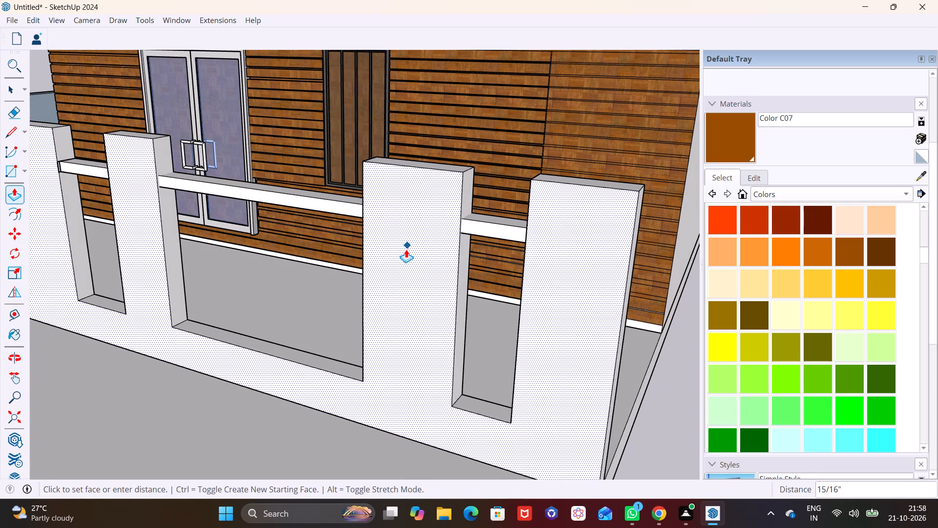
{"action": "left_click", "coordinate": [406, 249]}
{"action": "key", "text": "space"}
{"action": "left_click", "coordinate": [266, 282]}
Copy the rail straight down twice, spacing the two new rails one below the other between the pillars.
{"action": "scroll", "coordinate": [266, 279], "scroll_direction": "down", "scroll_amount": 2}
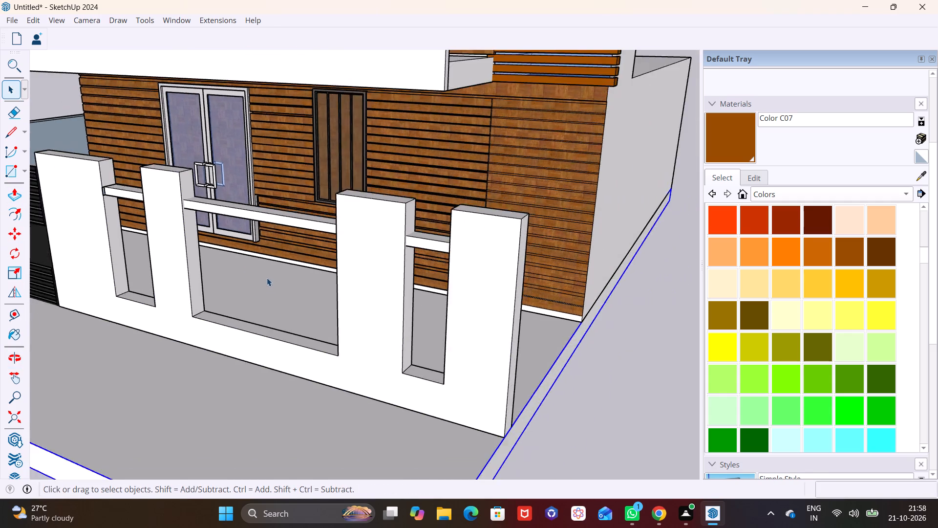
{"action": "middle_click_drag", "start_coordinate": [267, 278], "coordinate": [407, 228]}
{"action": "left_click", "coordinate": [218, 167]}
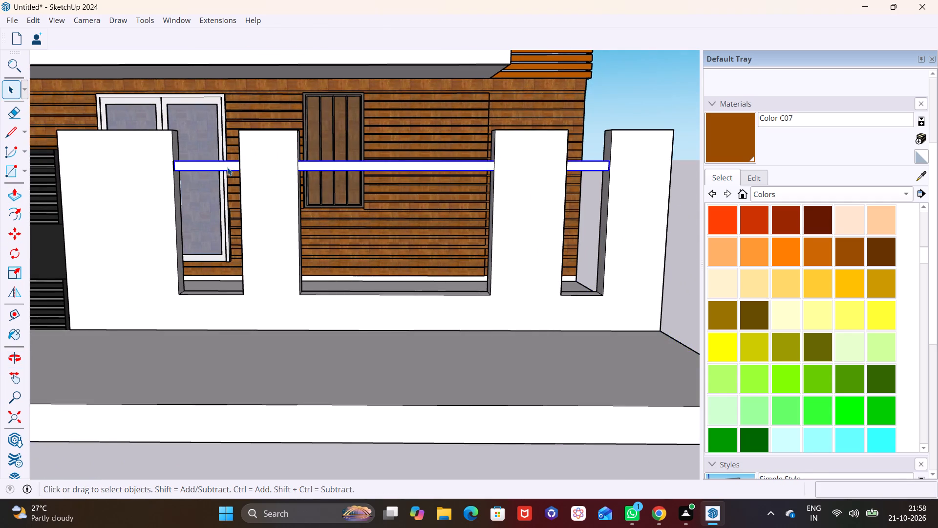
{"action": "middle_click_drag", "start_coordinate": [272, 169], "coordinate": [253, 249]}
{"action": "scroll", "coordinate": [162, 223], "scroll_direction": "up", "scroll_amount": 8}
{"action": "middle_click_drag", "start_coordinate": [181, 252], "coordinate": [195, 242], "text": "shift"}
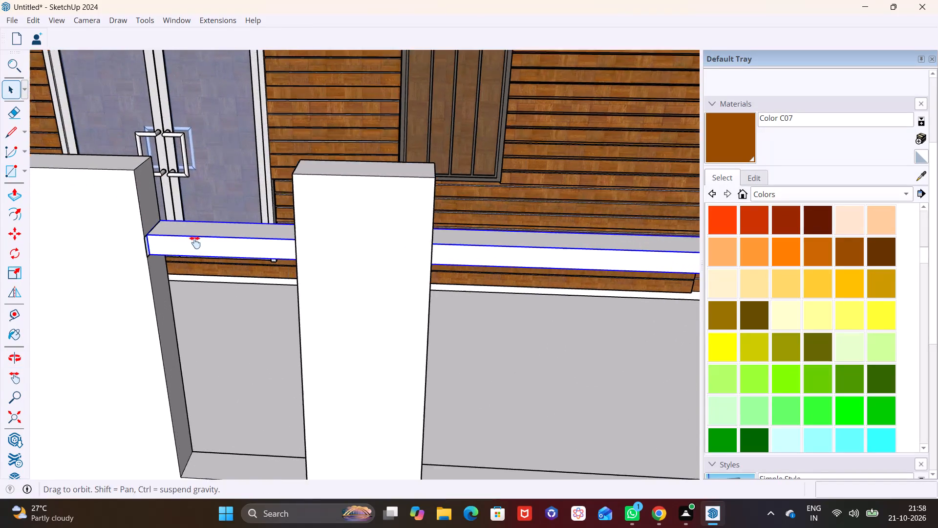
{"action": "middle_click_drag", "start_coordinate": [195, 242], "coordinate": [254, 163], "text": "shift"}
{"action": "scroll", "coordinate": [239, 167], "scroll_direction": "up", "scroll_amount": 3}
{"action": "middle_click_drag", "start_coordinate": [238, 187], "coordinate": [168, 171]}
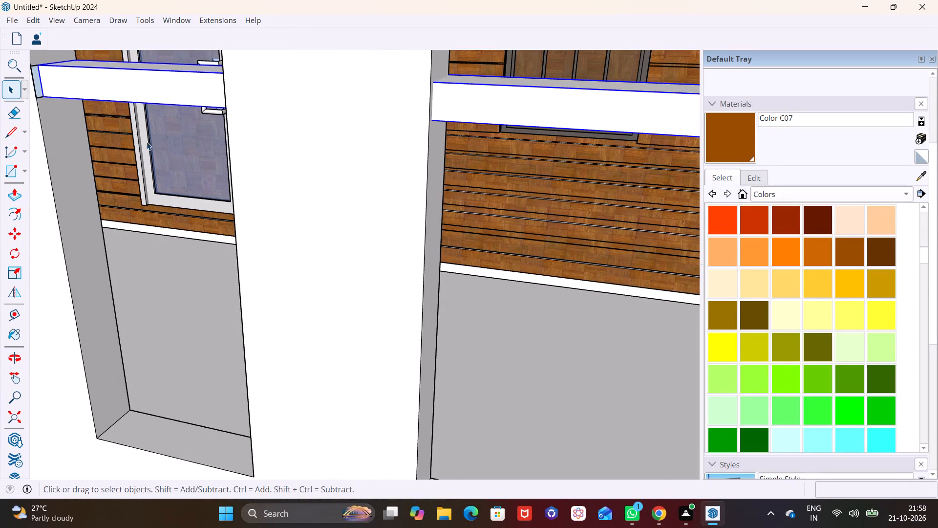
{"action": "middle_click_drag", "start_coordinate": [147, 142], "coordinate": [283, 186]}
{"action": "middle_click_drag", "start_coordinate": [530, 242], "coordinate": [469, 210]}
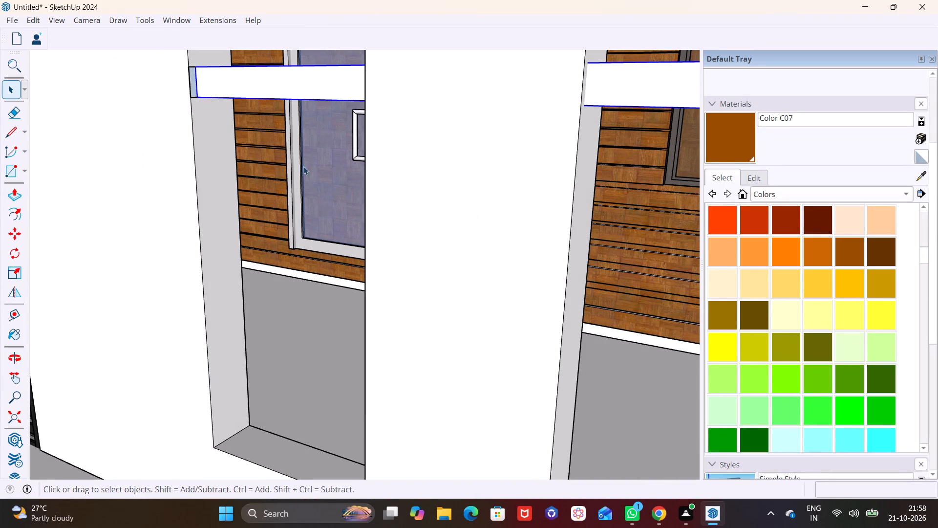
{"action": "key", "text": "m"}
{"action": "left_click", "coordinate": [194, 70]}
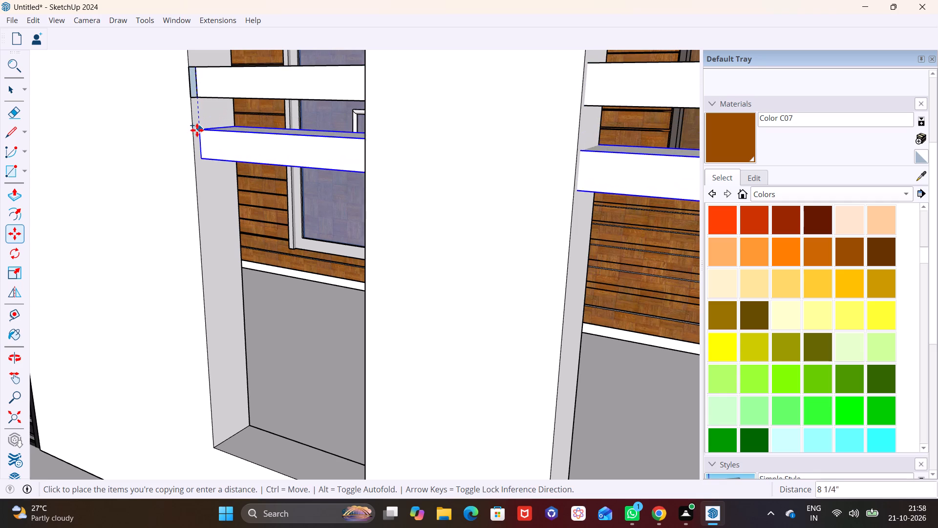
{"action": "left_click", "coordinate": [197, 134]}
{"action": "left_click", "coordinate": [202, 135]}
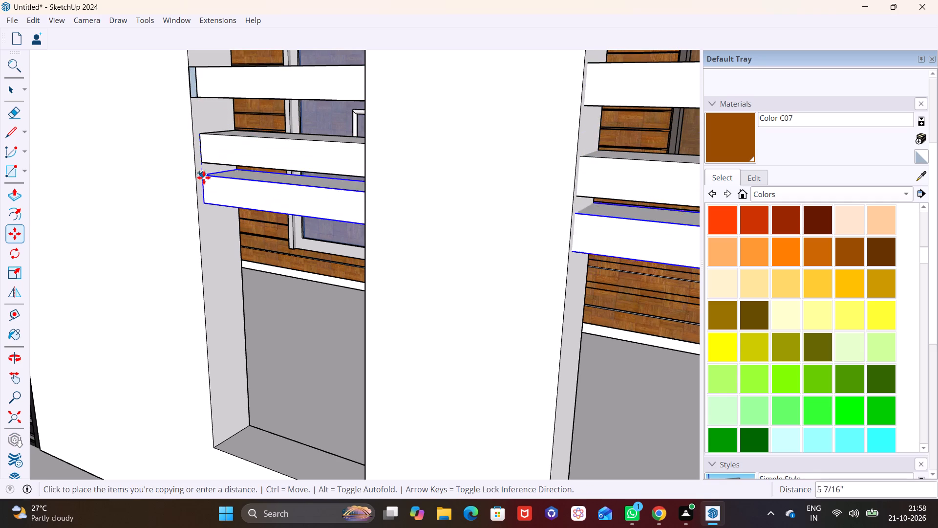
{"action": "left_click", "coordinate": [202, 197]}
Copy the lowest rail straight down three more times between the pillars, spacing the copies about 9" to 10" apart.
{"action": "scroll", "coordinate": [236, 220], "scroll_direction": "down", "scroll_amount": 2}
{"action": "middle_click_drag", "start_coordinate": [250, 236], "coordinate": [291, 132], "text": "shift"}
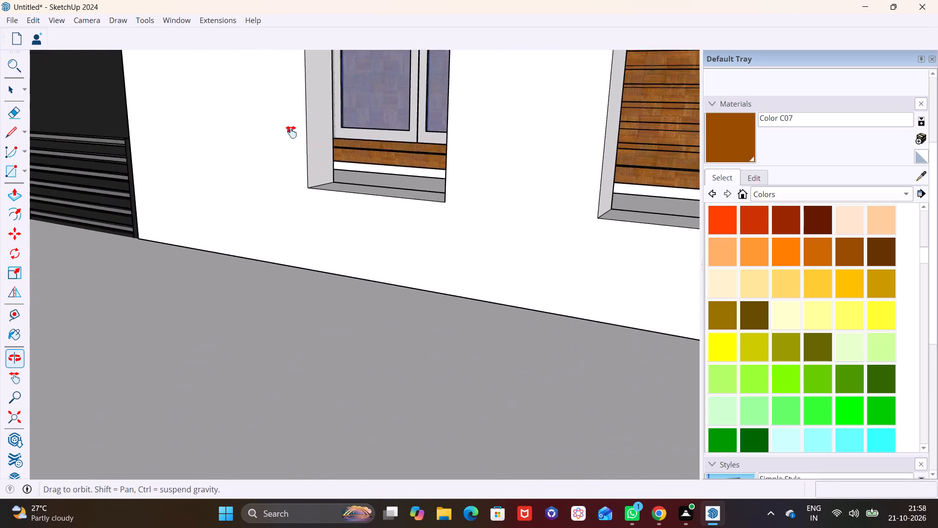
{"action": "middle_click_drag", "start_coordinate": [291, 132], "coordinate": [262, 188], "text": "shift"}
{"action": "left_click", "coordinate": [239, 90]}
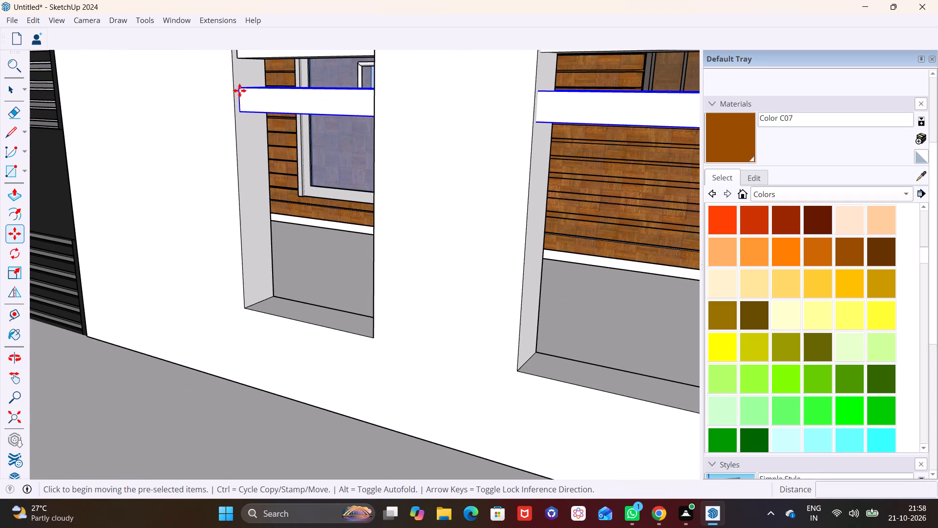
{"action": "left_click", "coordinate": [243, 139]}
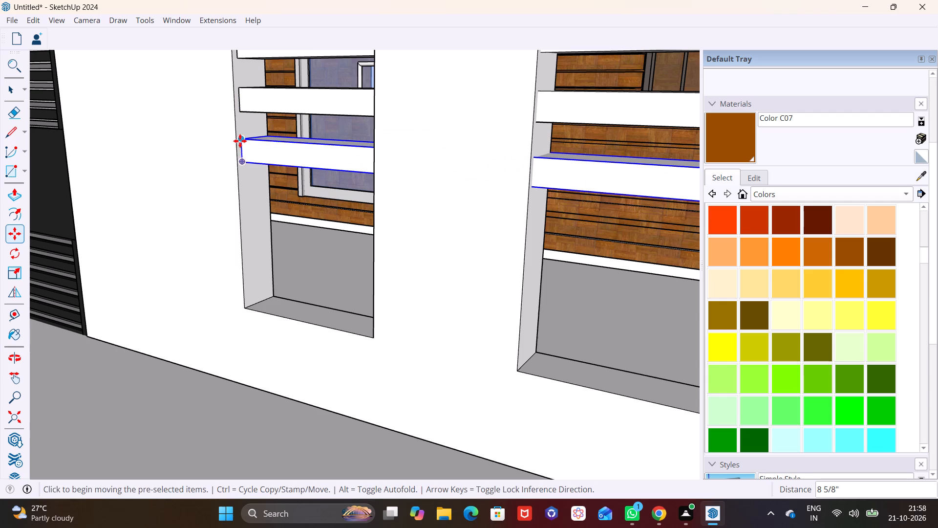
{"action": "left_click", "coordinate": [239, 140]}
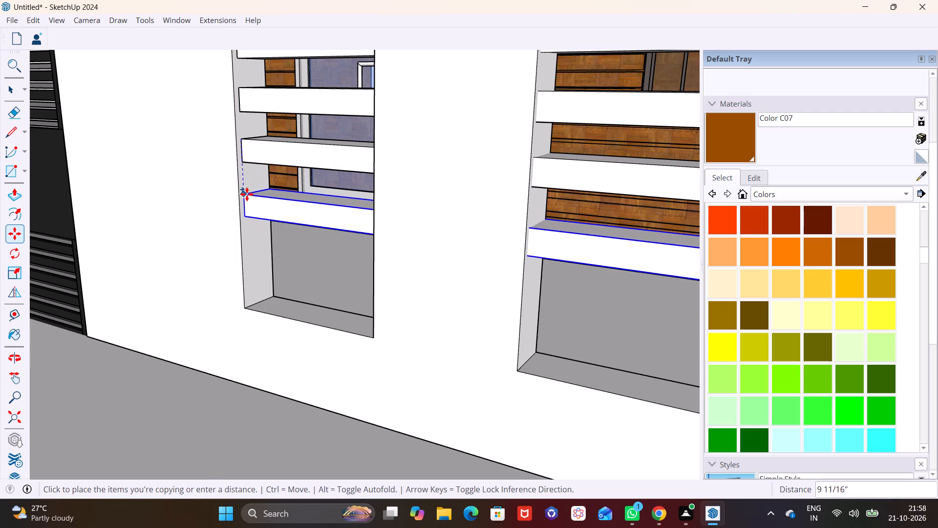
{"action": "left_click", "coordinate": [247, 194]}
{"action": "left_click", "coordinate": [245, 194]}
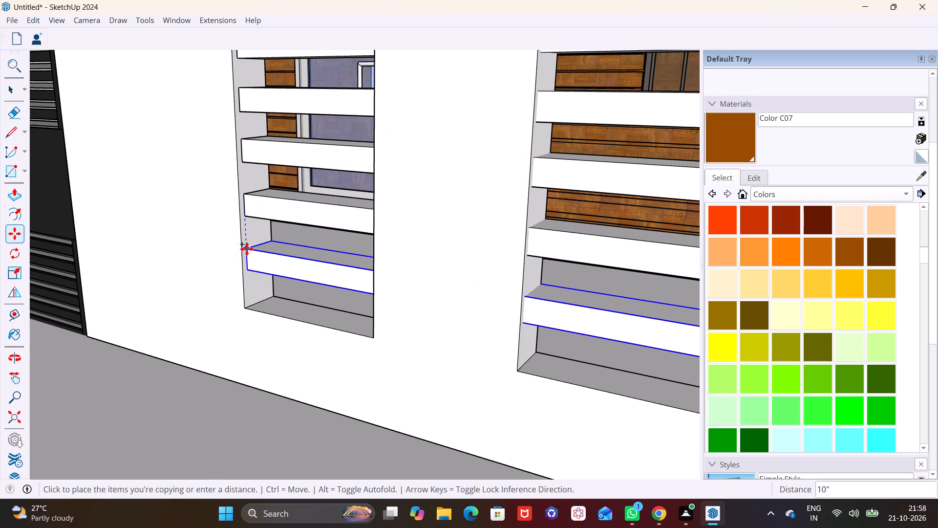
{"action": "left_click", "coordinate": [246, 253]}
{"action": "key", "text": "space"}
Draw an upright rectangle about 5' 3" by 1' 5" on the front face of the narrow pillar nearest the gate-side pier.
{"action": "scroll", "coordinate": [266, 327], "scroll_direction": "down", "scroll_amount": 6}
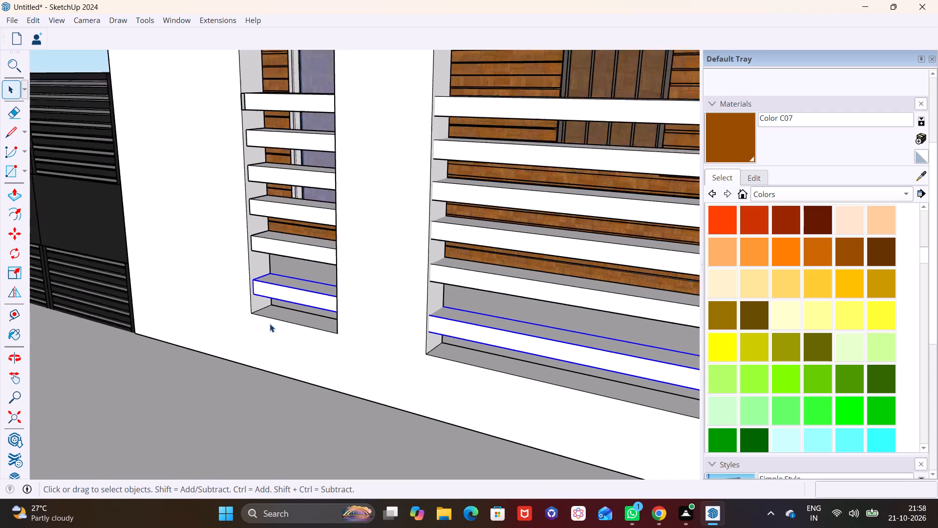
{"action": "scroll", "coordinate": [270, 324], "scroll_direction": "down", "scroll_amount": 5}
{"action": "middle_click_drag", "start_coordinate": [352, 351], "coordinate": [461, 309]}
{"action": "left_click", "coordinate": [446, 363]}
{"action": "scroll", "coordinate": [412, 331], "scroll_direction": "down", "scroll_amount": 5}
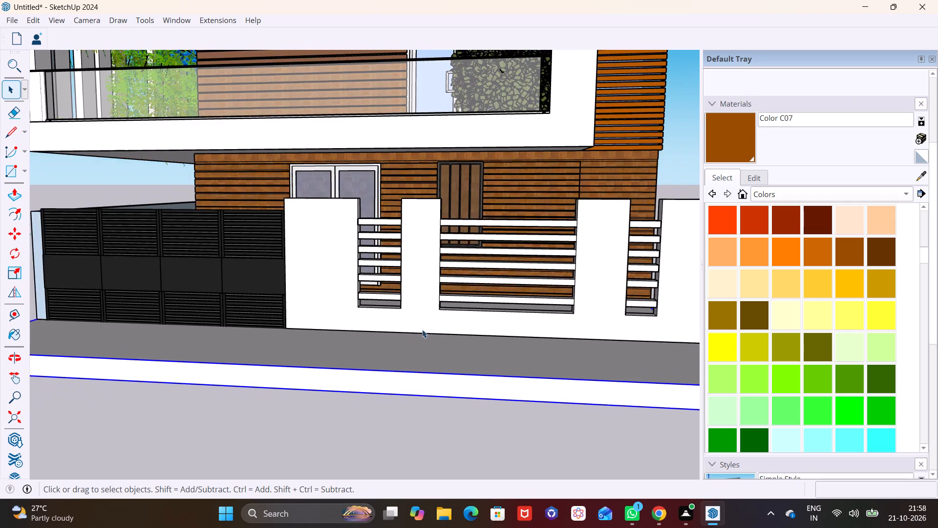
{"action": "middle_click_drag", "start_coordinate": [433, 324], "coordinate": [392, 357]}
{"action": "scroll", "coordinate": [369, 298], "scroll_direction": "up", "scroll_amount": 5}
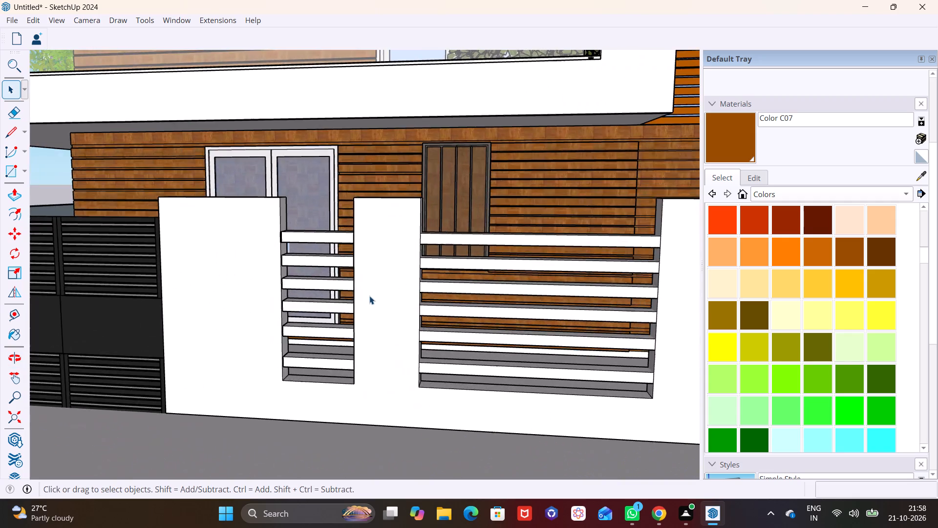
{"action": "scroll", "coordinate": [369, 296], "scroll_direction": "up", "scroll_amount": 3}
{"action": "middle_click_drag", "start_coordinate": [374, 302], "coordinate": [393, 300]}
{"action": "scroll", "coordinate": [392, 301], "scroll_direction": "up", "scroll_amount": 1, "text": "shift"}
{"action": "middle_click_drag", "start_coordinate": [407, 331], "coordinate": [421, 329]}
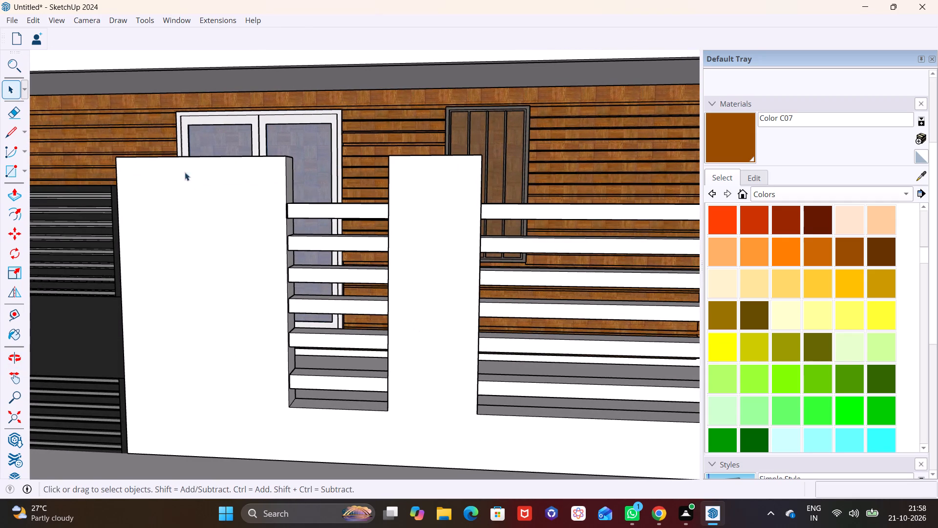
{"action": "left_click", "coordinate": [24, 173]}
{"action": "left_click", "coordinate": [37, 186]}
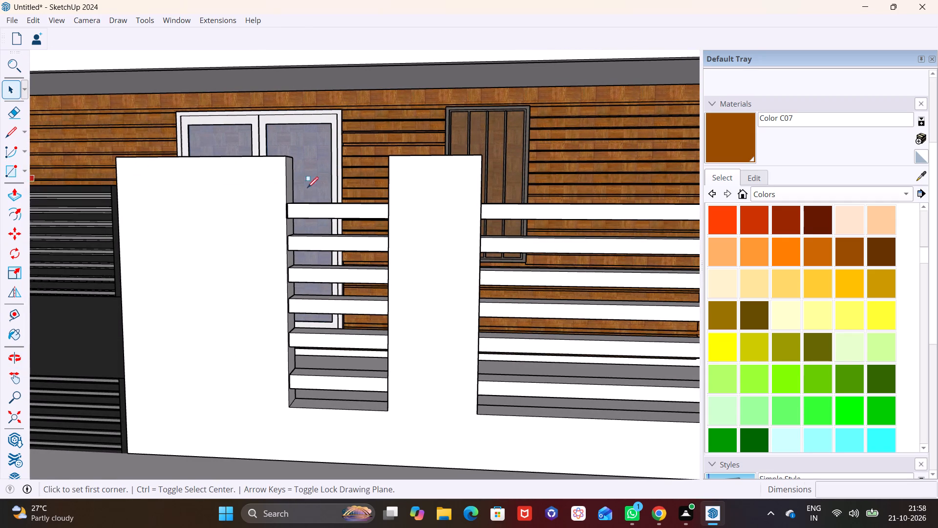
{"action": "left_click", "coordinate": [403, 173]}
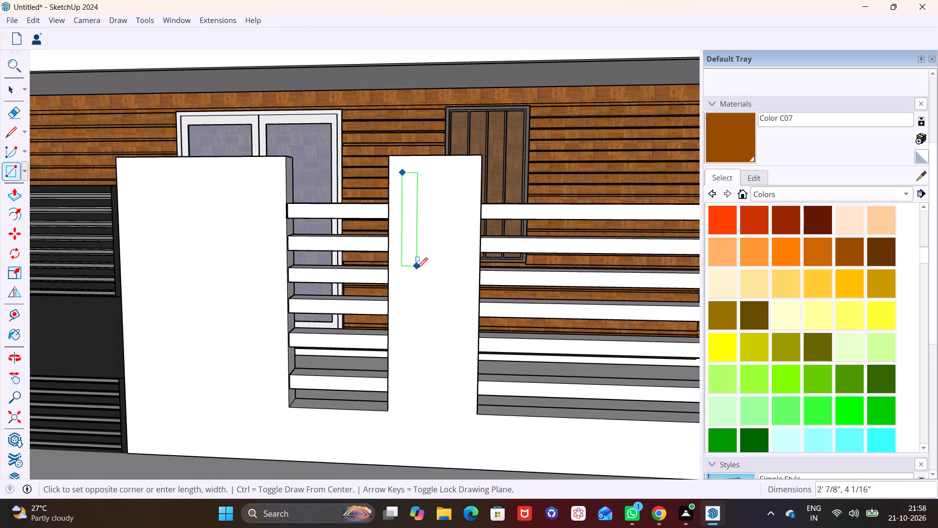
{"action": "left_click", "coordinate": [465, 408]}
{"action": "key", "text": "space"}
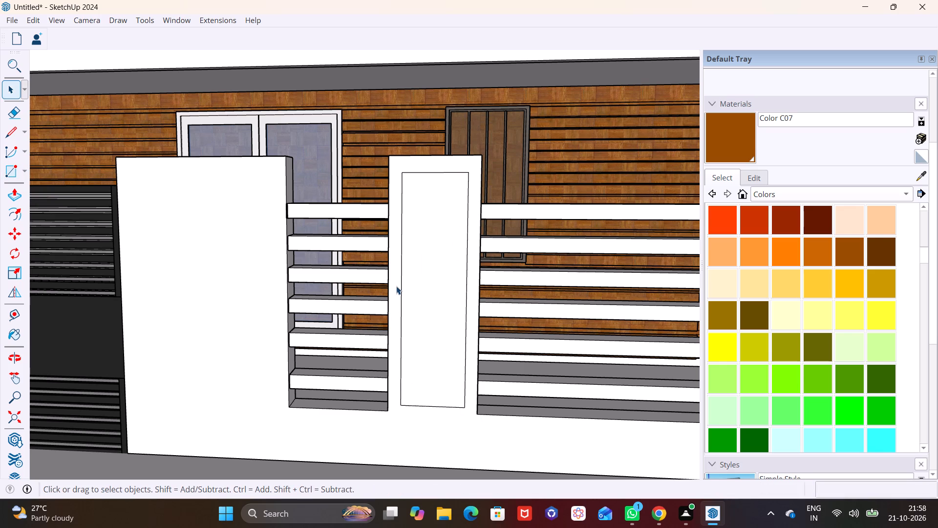
Push the rectangle's face slightly into the pillar to form a shallow recessed panel.
{"action": "left_click", "coordinate": [431, 289]}
{"action": "middle_click_drag", "start_coordinate": [462, 328], "coordinate": [388, 355]}
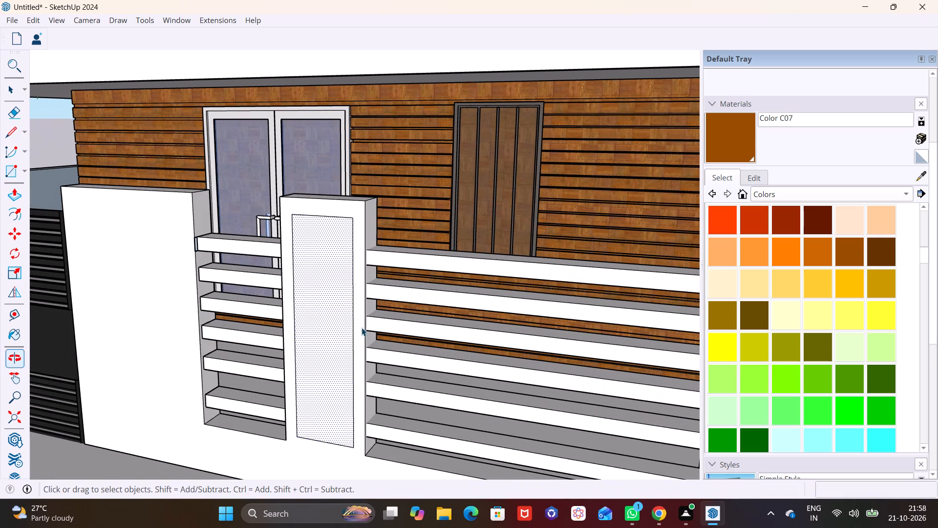
{"action": "left_click", "coordinate": [11, 197]}
{"action": "left_click", "coordinate": [319, 348]}
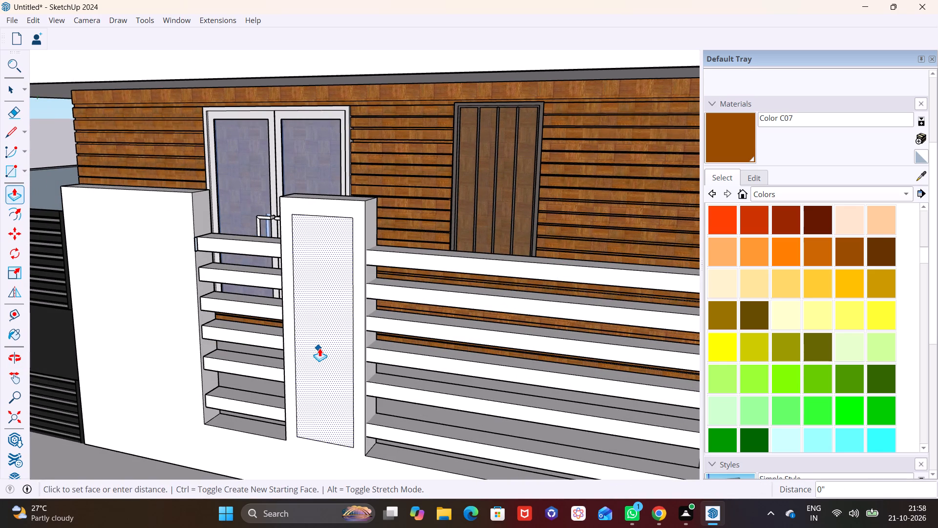
{"action": "left_click", "coordinate": [320, 349]}
{"action": "key", "text": "space"}
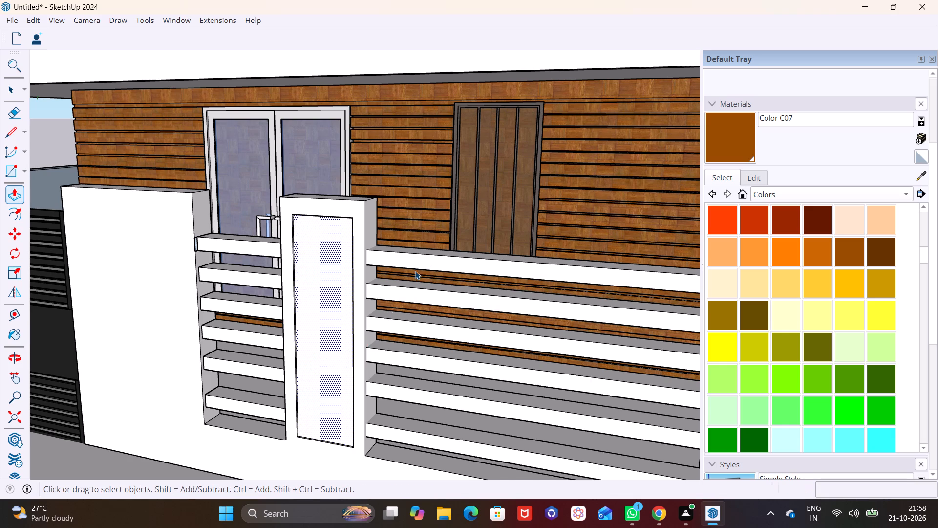
Draw upright rectangles on the other two pillars' front faces, about 1' 8" by 5' 4" and, on the end pillar, 1' 6" by 5' 5".
{"action": "scroll", "coordinate": [362, 322], "scroll_direction": "down", "scroll_amount": 7}
{"action": "middle_click_drag", "start_coordinate": [381, 370], "coordinate": [482, 324]}
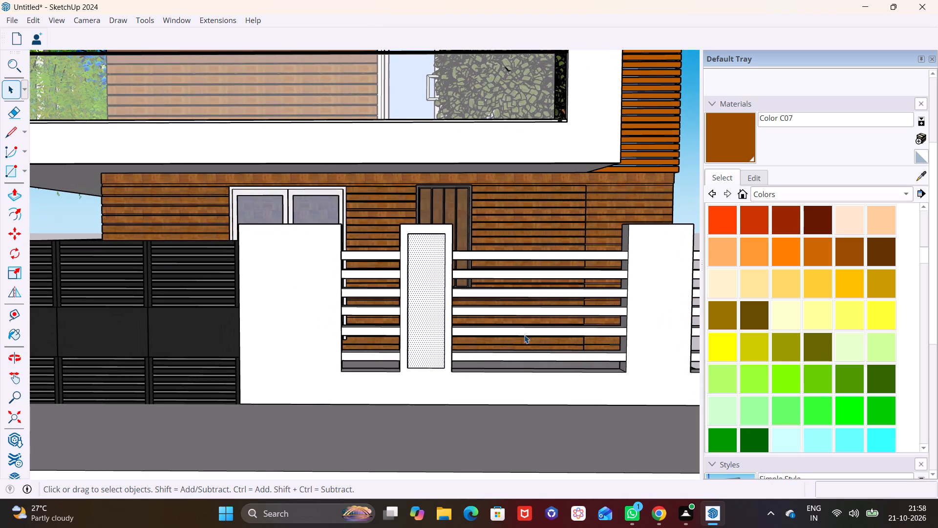
{"action": "middle_click_drag", "start_coordinate": [605, 343], "coordinate": [445, 348]}
{"action": "middle_click_drag", "start_coordinate": [469, 345], "coordinate": [361, 374]}
{"action": "scroll", "coordinate": [313, 343], "scroll_direction": "up", "scroll_amount": 4}
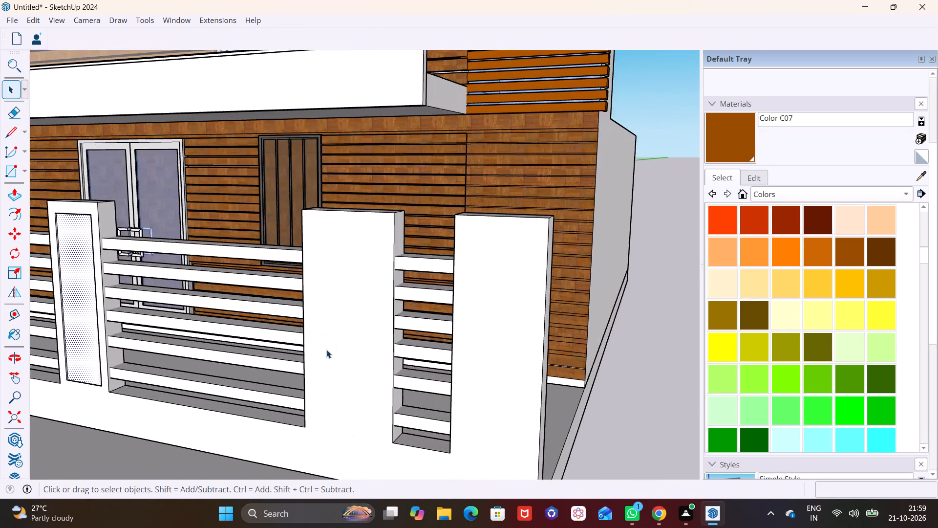
{"action": "middle_click_drag", "start_coordinate": [326, 350], "coordinate": [397, 305]}
{"action": "left_click", "coordinate": [28, 174]}
{"action": "left_click", "coordinate": [24, 172]}
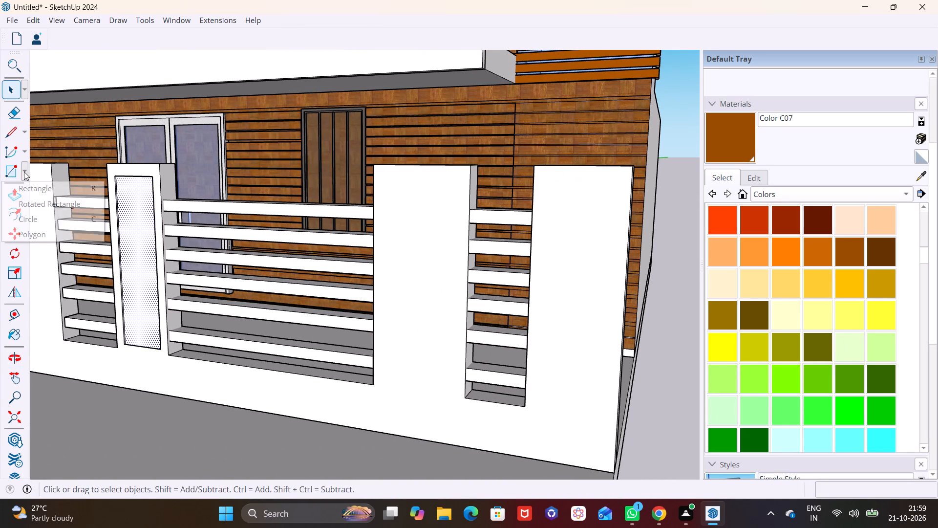
{"action": "left_click", "coordinate": [28, 186]}
{"action": "left_click", "coordinate": [387, 181]}
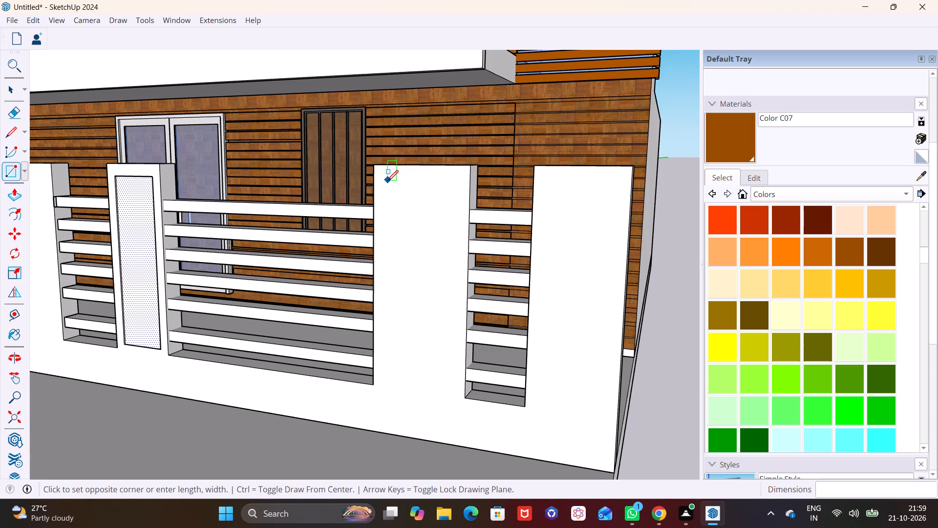
{"action": "left_click", "coordinate": [448, 394]}
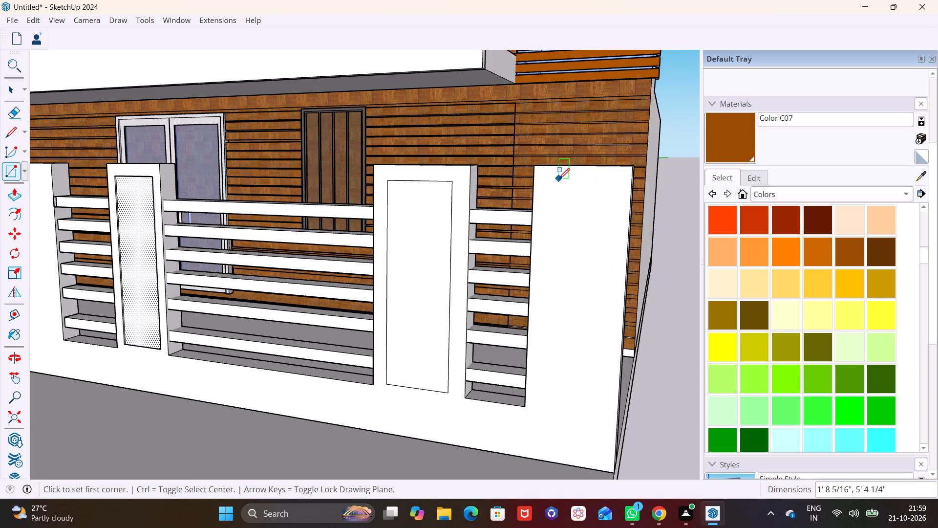
{"action": "left_click", "coordinate": [547, 182]}
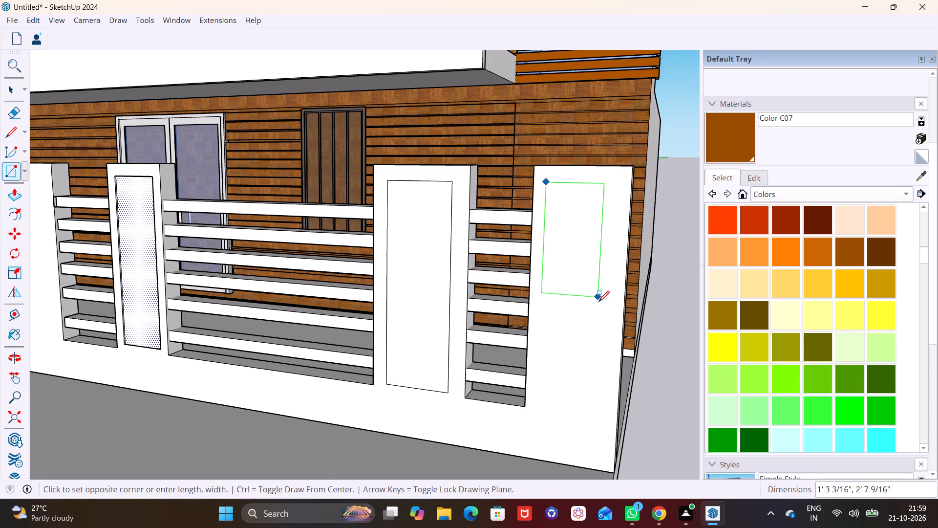
{"action": "left_click", "coordinate": [603, 417]}
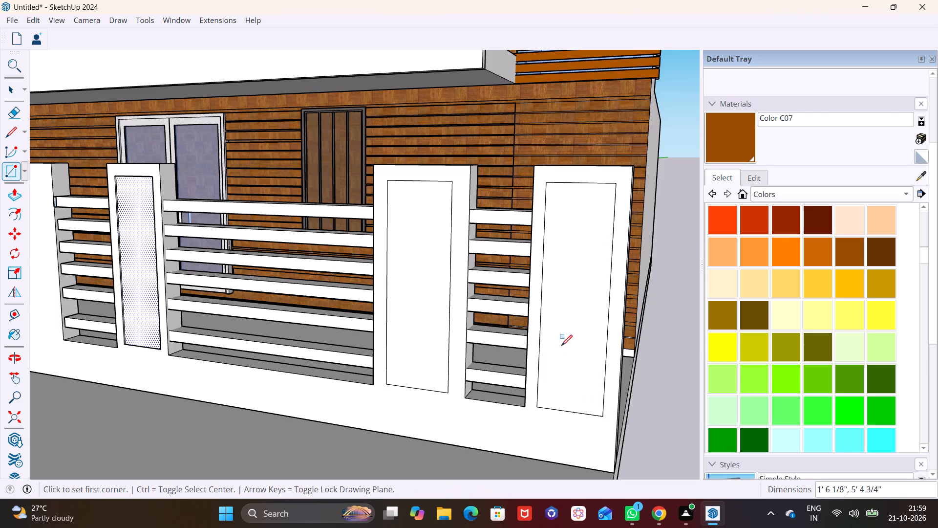
{"action": "key", "text": "space"}
Push the rectangle faces on the end pillar and its neighbour slightly inward to form matching shallow recessed panels.
{"action": "left_click", "coordinate": [567, 329]}
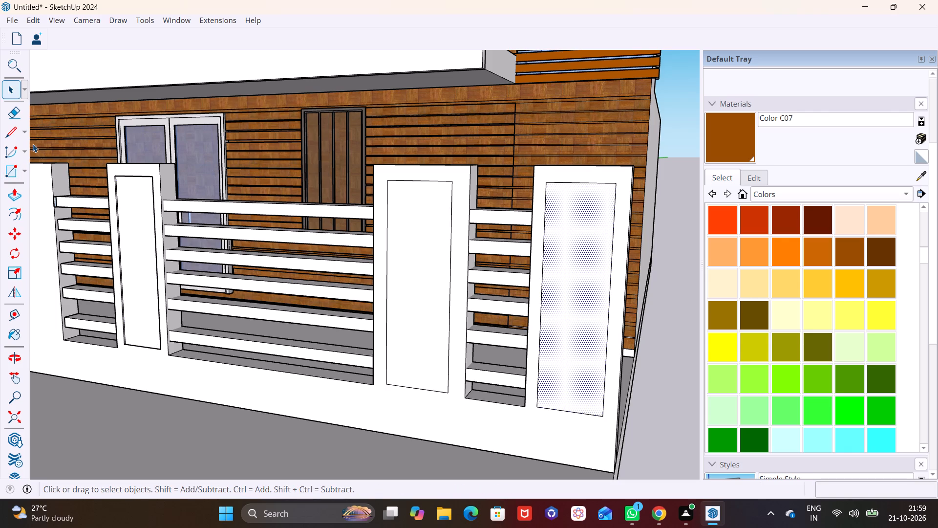
{"action": "left_click", "coordinate": [9, 197]}
{"action": "left_click", "coordinate": [553, 318]}
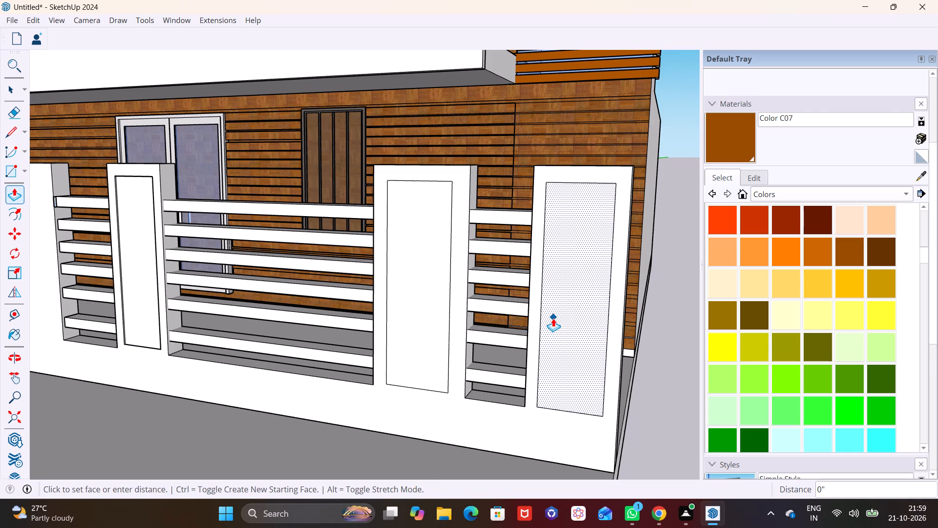
{"action": "left_click", "coordinate": [556, 318]}
{"action": "key", "text": "space"}
{"action": "left_click", "coordinate": [436, 296]}
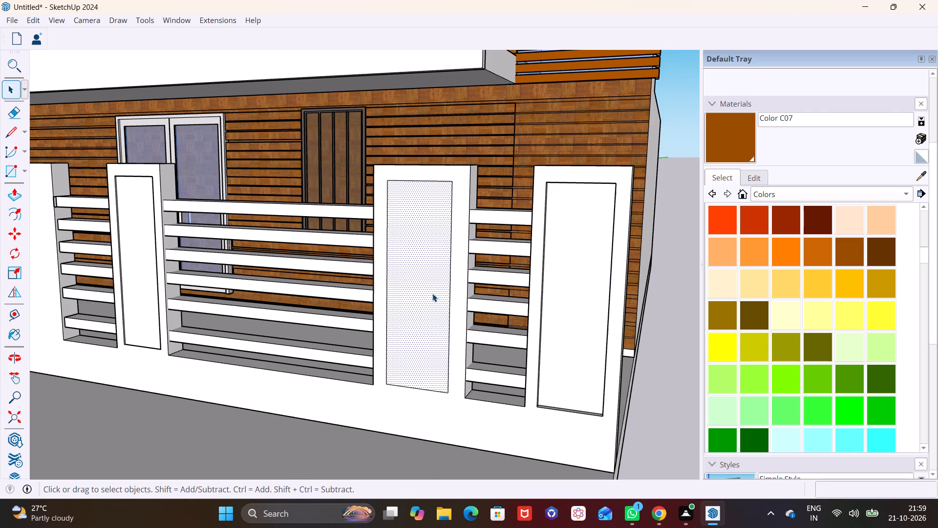
{"action": "left_click", "coordinate": [11, 199]}
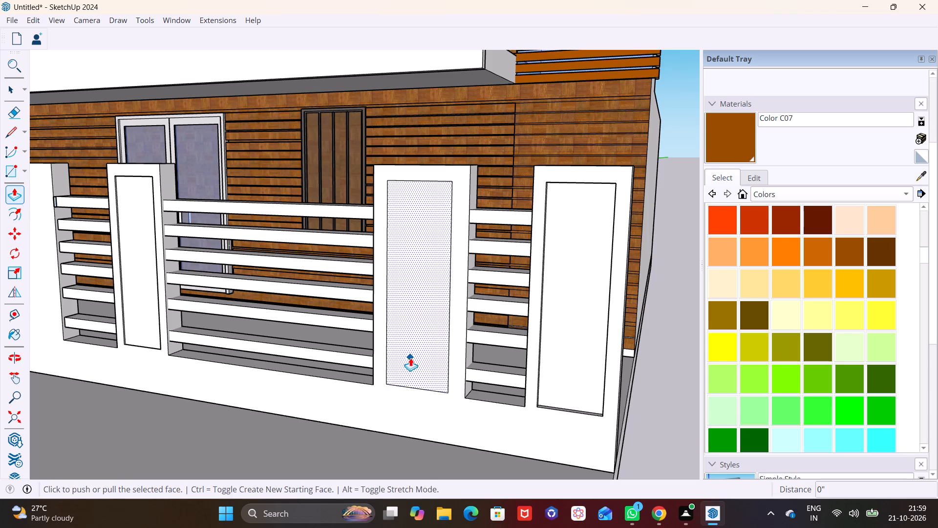
{"action": "left_click", "coordinate": [410, 358]}
{"action": "left_click", "coordinate": [409, 356]}
{"action": "key", "text": "space"}
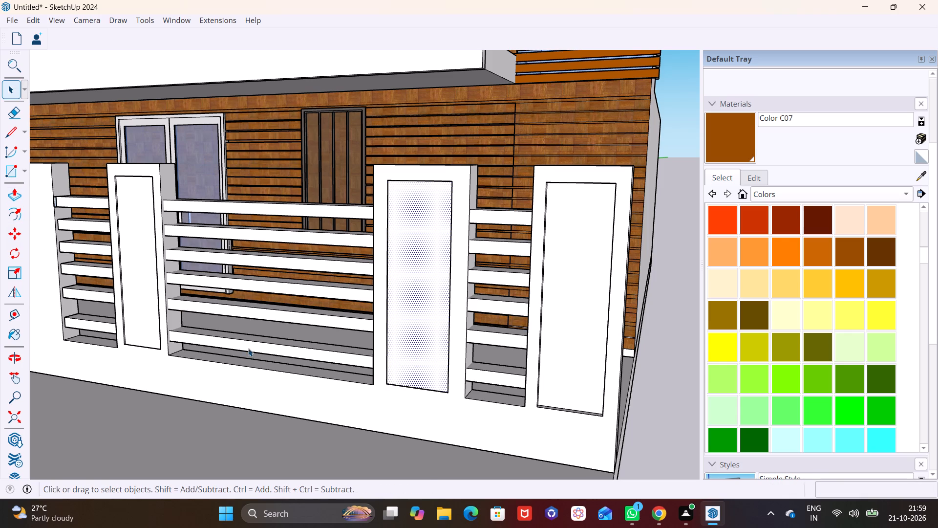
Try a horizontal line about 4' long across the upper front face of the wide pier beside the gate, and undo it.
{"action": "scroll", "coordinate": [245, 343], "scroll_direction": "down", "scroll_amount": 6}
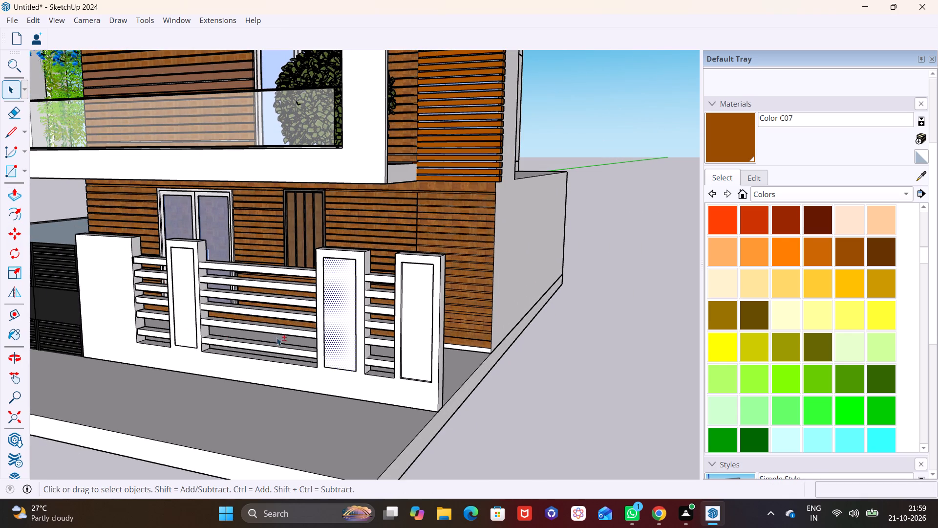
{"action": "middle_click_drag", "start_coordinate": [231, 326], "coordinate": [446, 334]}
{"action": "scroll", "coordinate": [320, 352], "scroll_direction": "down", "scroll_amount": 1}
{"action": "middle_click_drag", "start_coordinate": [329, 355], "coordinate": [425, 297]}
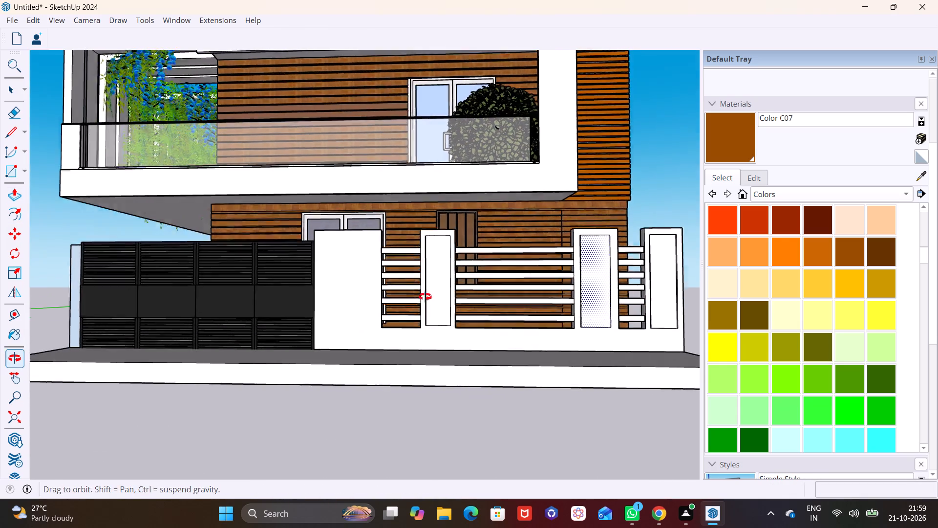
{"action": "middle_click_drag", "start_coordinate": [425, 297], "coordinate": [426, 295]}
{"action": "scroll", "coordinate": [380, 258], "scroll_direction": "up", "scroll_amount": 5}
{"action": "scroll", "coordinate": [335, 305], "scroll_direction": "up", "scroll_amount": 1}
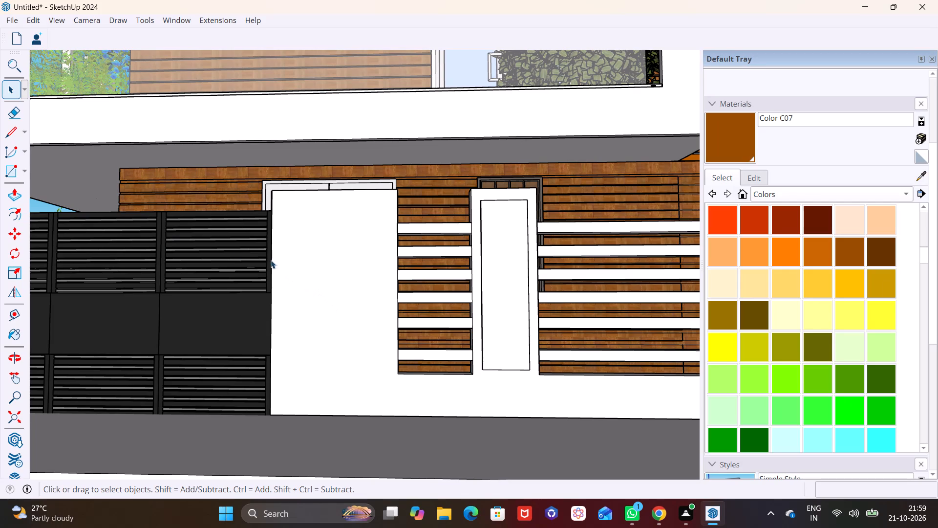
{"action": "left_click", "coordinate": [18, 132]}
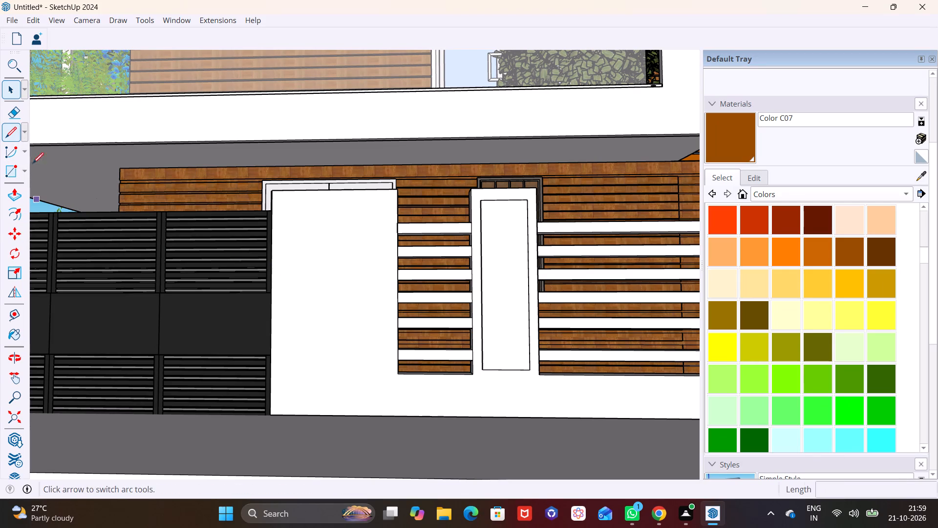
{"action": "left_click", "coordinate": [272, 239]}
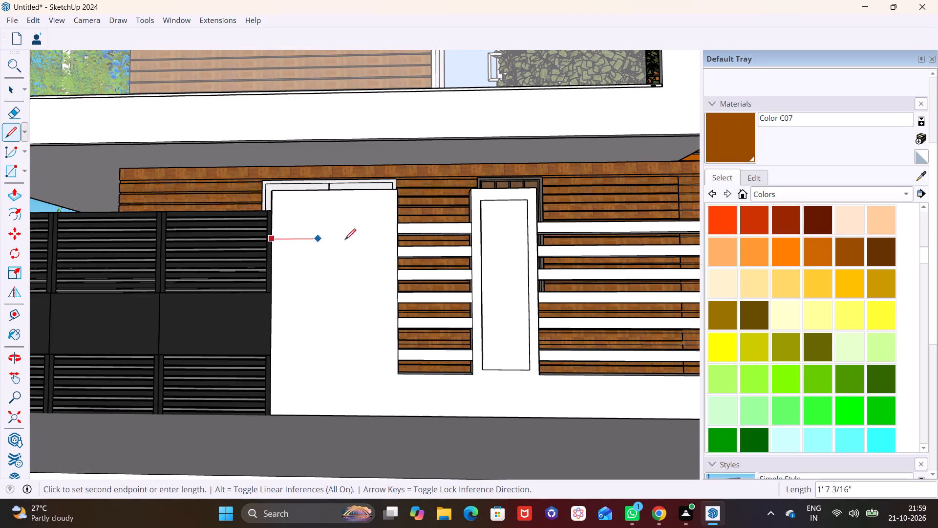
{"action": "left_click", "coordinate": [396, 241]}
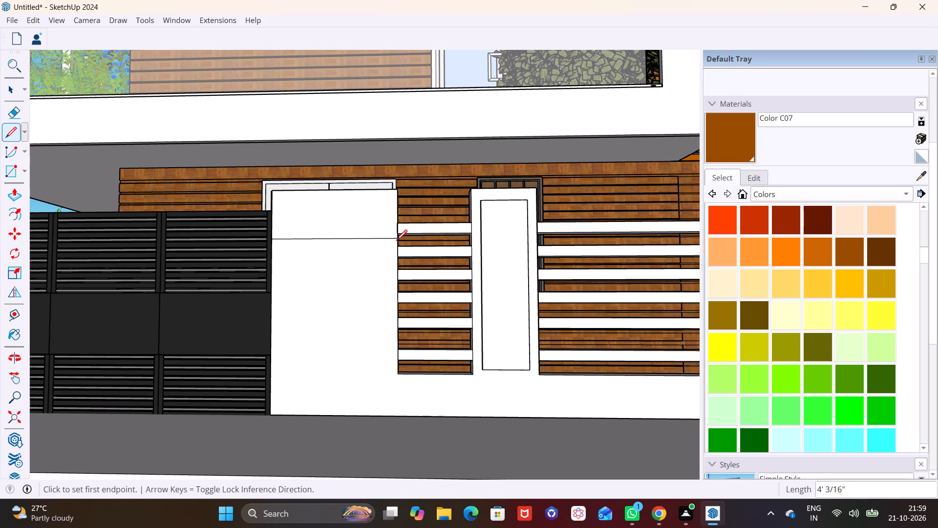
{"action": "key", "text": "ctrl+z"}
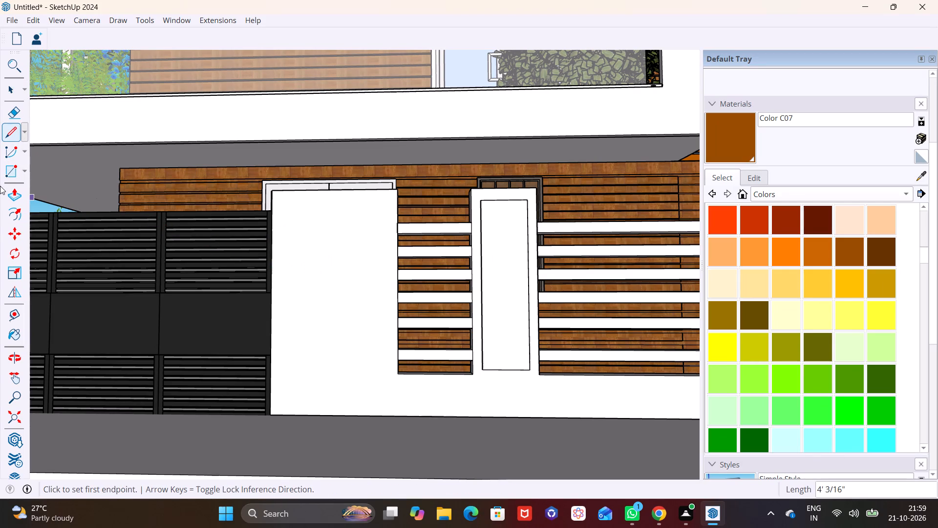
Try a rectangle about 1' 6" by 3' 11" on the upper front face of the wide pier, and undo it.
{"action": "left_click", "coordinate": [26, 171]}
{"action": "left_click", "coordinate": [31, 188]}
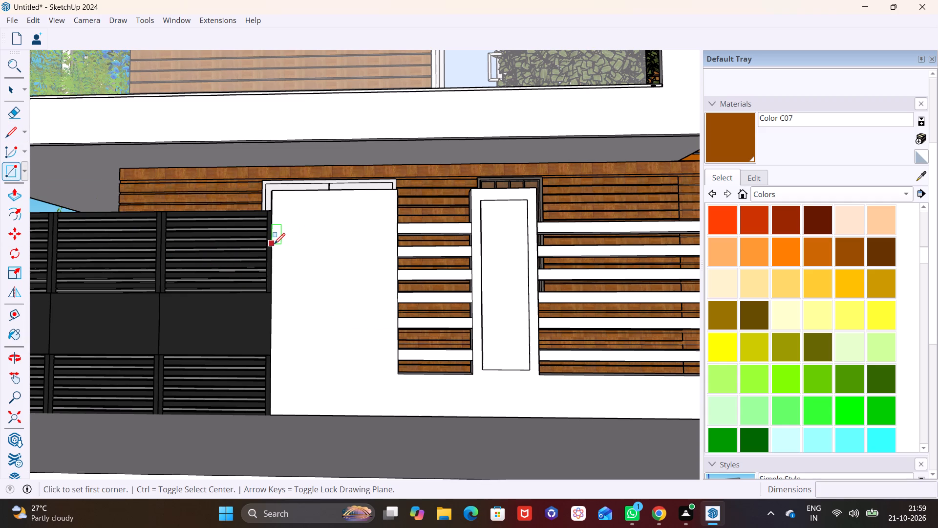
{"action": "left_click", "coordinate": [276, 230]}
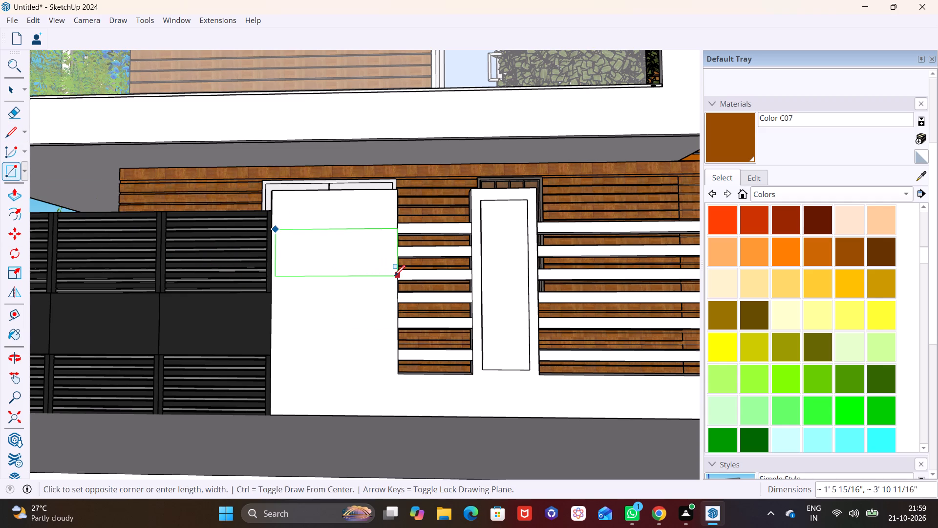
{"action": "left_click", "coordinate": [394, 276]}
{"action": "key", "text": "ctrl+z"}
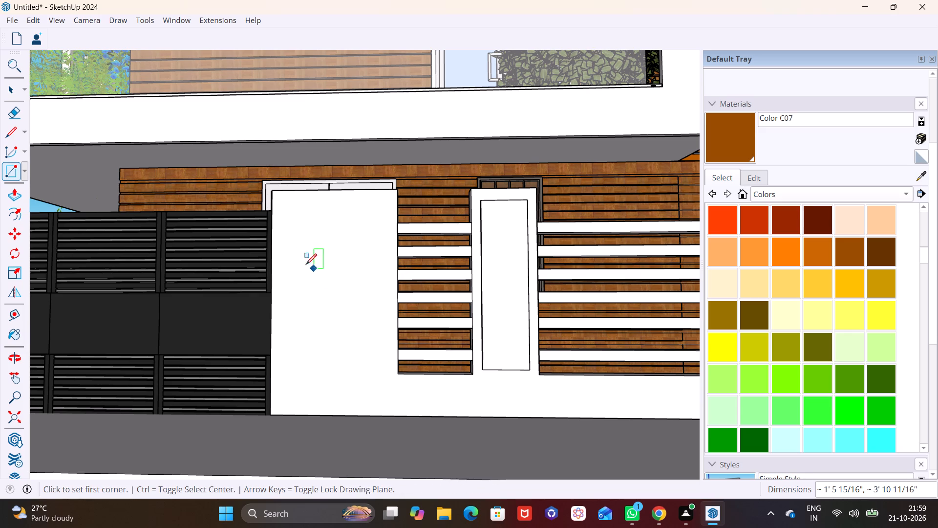
Draw a rectangle about 1' 4" high across the full 4' width of the wide pier's upper front face.
{"action": "scroll", "coordinate": [289, 255], "scroll_direction": "up", "scroll_amount": 5}
{"action": "left_click", "coordinate": [263, 222]}
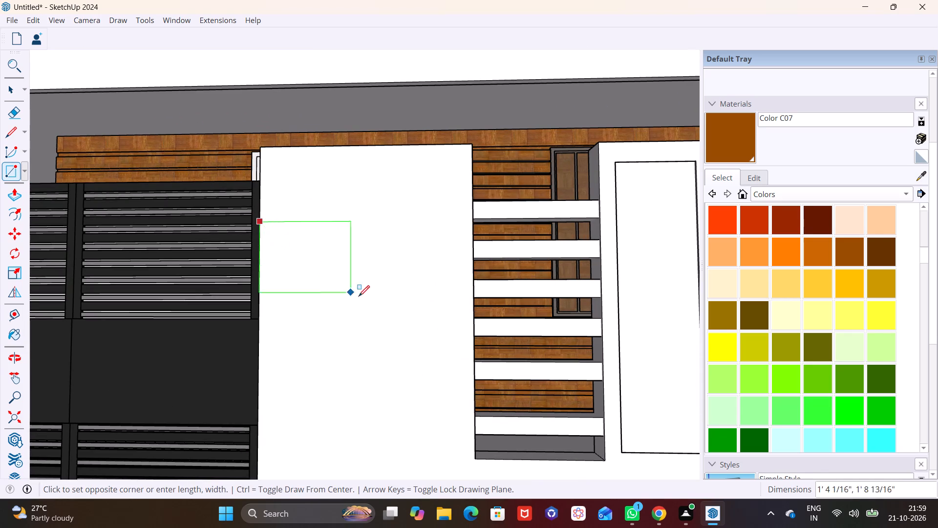
{"action": "left_click", "coordinate": [472, 290]}
{"action": "key", "text": "space"}
Paint the new horizontal band on the wide pier with dark grey Color M07.
{"action": "scroll", "coordinate": [762, 405], "scroll_direction": "down", "scroll_amount": 11}
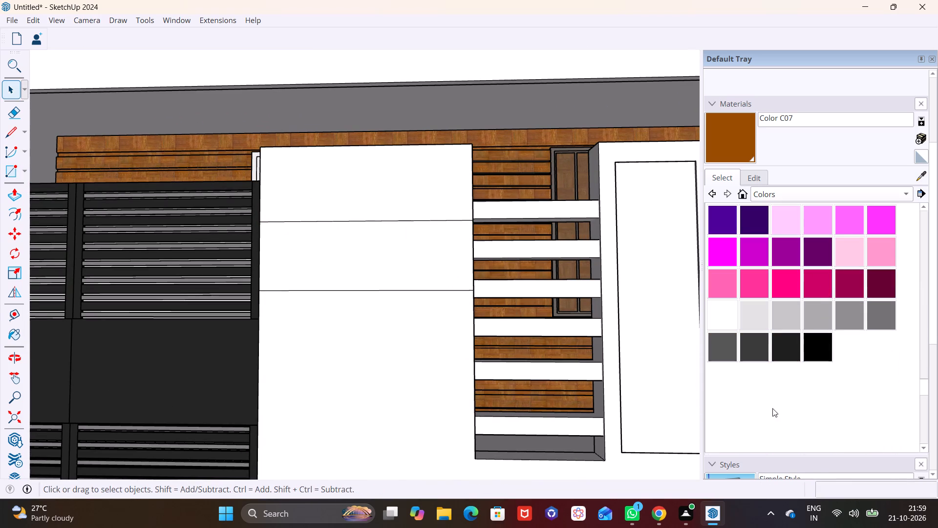
{"action": "left_click", "coordinate": [749, 351]}
{"action": "left_click", "coordinate": [394, 265]}
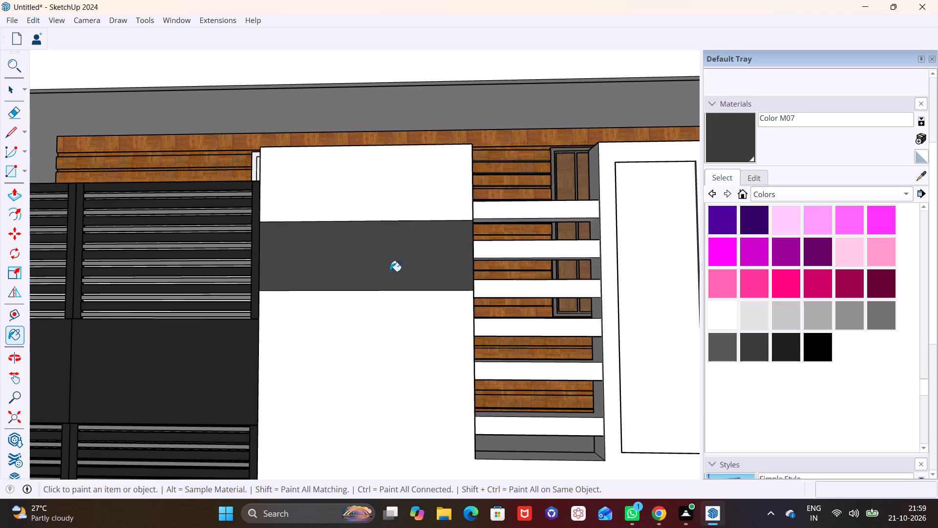
{"action": "scroll", "coordinate": [395, 282], "scroll_direction": "down", "scroll_amount": 10}
{"action": "key", "text": "space"}
{"action": "scroll", "coordinate": [443, 246], "scroll_direction": "down", "scroll_amount": 2}
{"action": "middle_click_drag", "start_coordinate": [459, 280], "coordinate": [468, 308]}
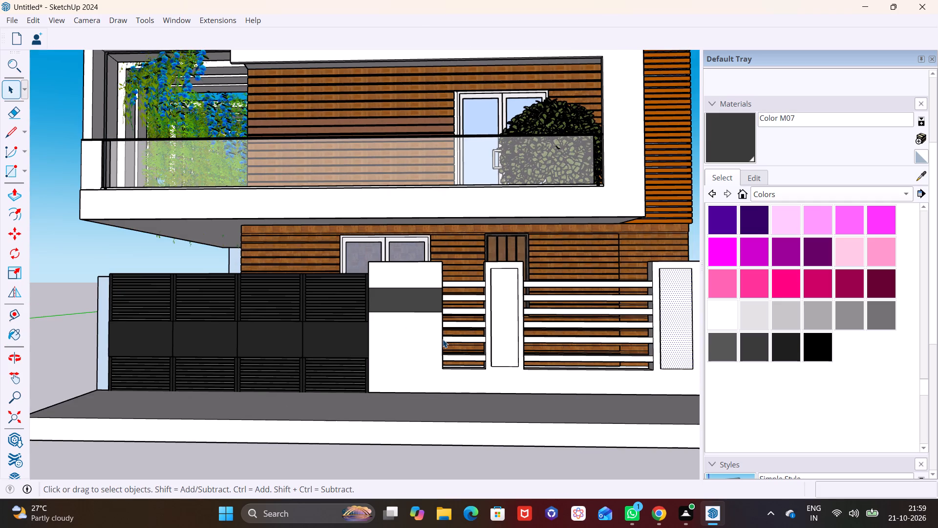
{"action": "key", "text": "f"}
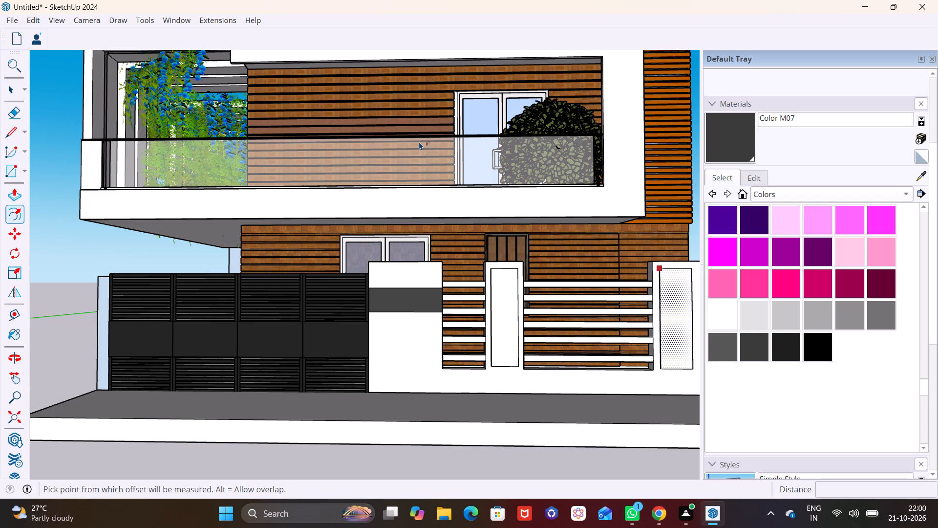
{"action": "key", "text": "space"}
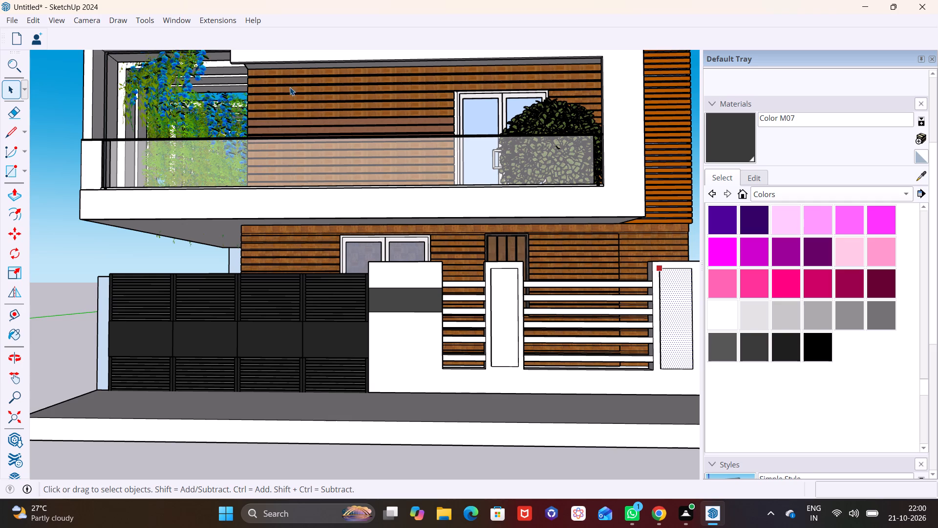
Draw a line about 10" long across the side boundary wall's top, marking off its end beside the gate.
{"action": "middle_click_drag", "start_coordinate": [183, 265], "coordinate": [186, 326]}
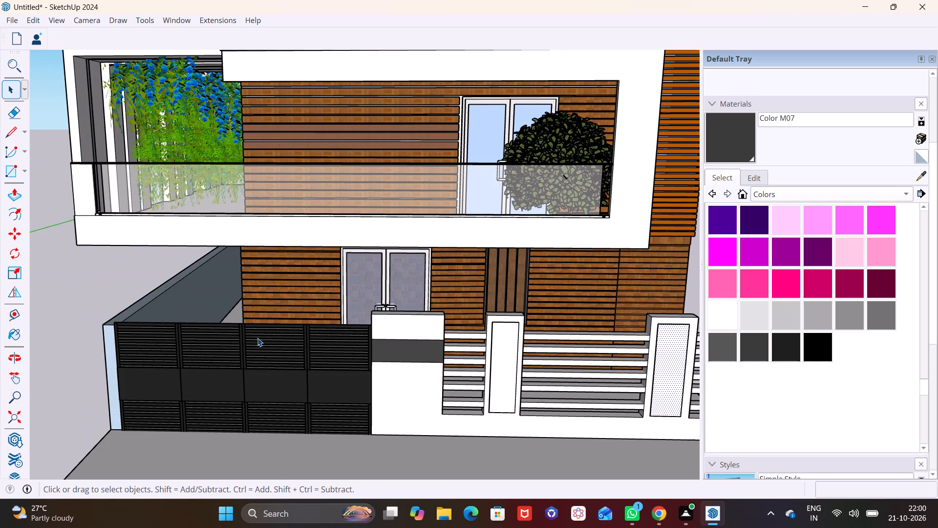
{"action": "middle_click_drag", "start_coordinate": [265, 343], "coordinate": [312, 283]}
{"action": "middle_click_drag", "start_coordinate": [207, 294], "coordinate": [248, 353]}
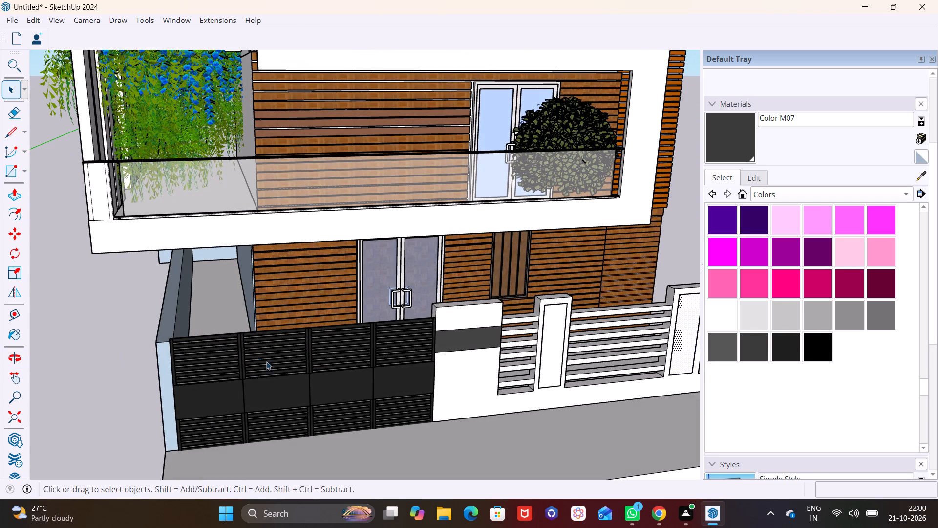
{"action": "middle_click_drag", "start_coordinate": [300, 362], "coordinate": [340, 256], "text": "shift"}
{"action": "scroll", "coordinate": [221, 246], "scroll_direction": "up", "scroll_amount": 11}
{"action": "middle_click_drag", "start_coordinate": [224, 253], "coordinate": [349, 317]}
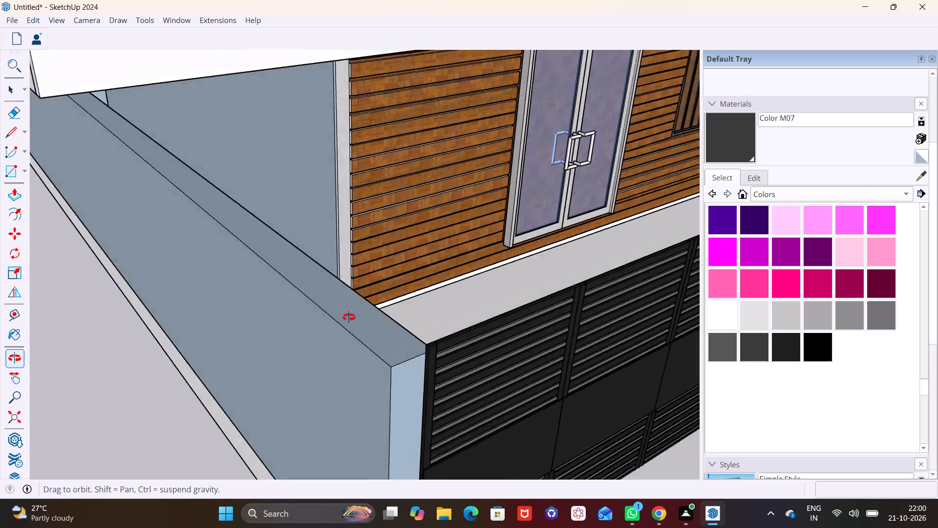
{"action": "middle_click_drag", "start_coordinate": [349, 317], "coordinate": [367, 322]}
{"action": "middle_click_drag", "start_coordinate": [393, 329], "coordinate": [283, 219], "text": "shift"}
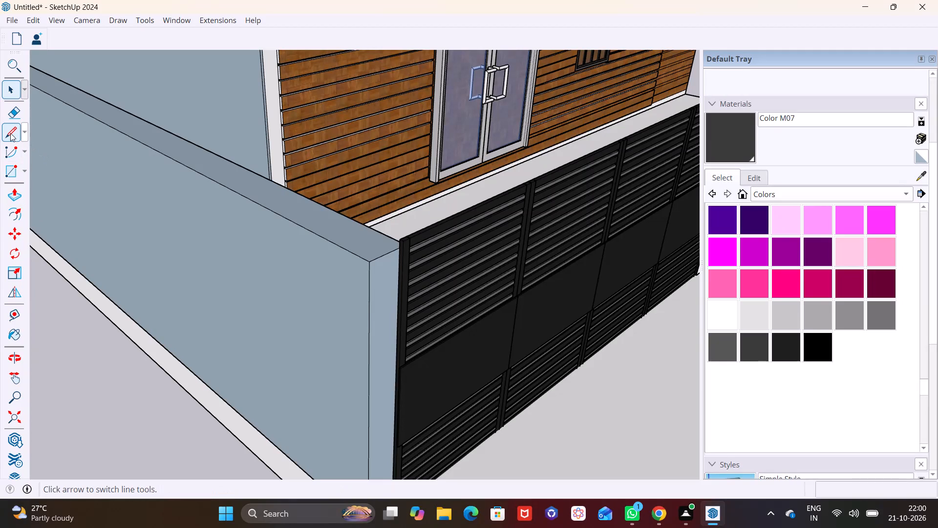
{"action": "left_click", "coordinate": [10, 133]}
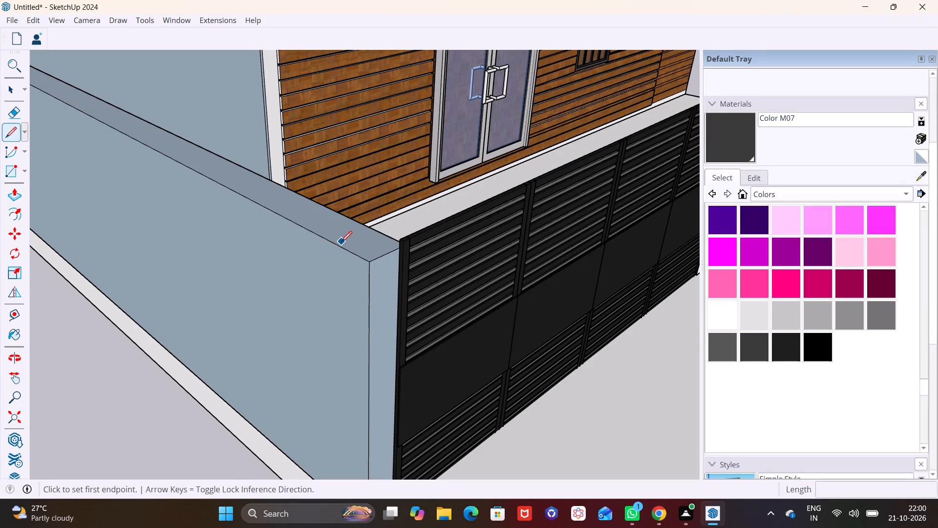
{"action": "left_click", "coordinate": [341, 242]}
{"action": "key", "text": "ctrl+z"}
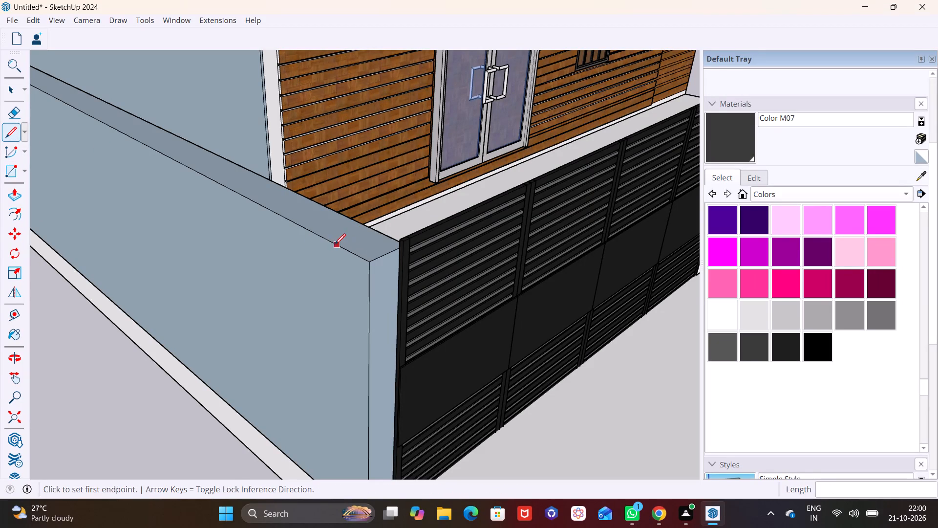
{"action": "left_click", "coordinate": [336, 246]}
{"action": "left_click", "coordinate": [371, 225]}
Pull the marked-off end face of the side wall up about 1' 1" to form a gate pillar.
{"action": "key", "text": "space"}
{"action": "left_click", "coordinate": [363, 250]}
{"action": "left_click", "coordinate": [3, 187]}
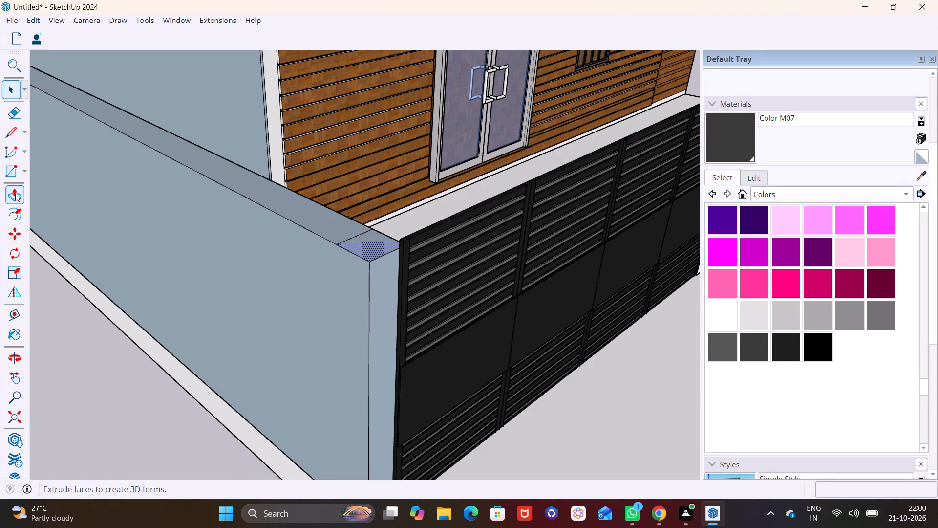
{"action": "left_click", "coordinate": [15, 193]}
{"action": "left_click", "coordinate": [374, 245]}
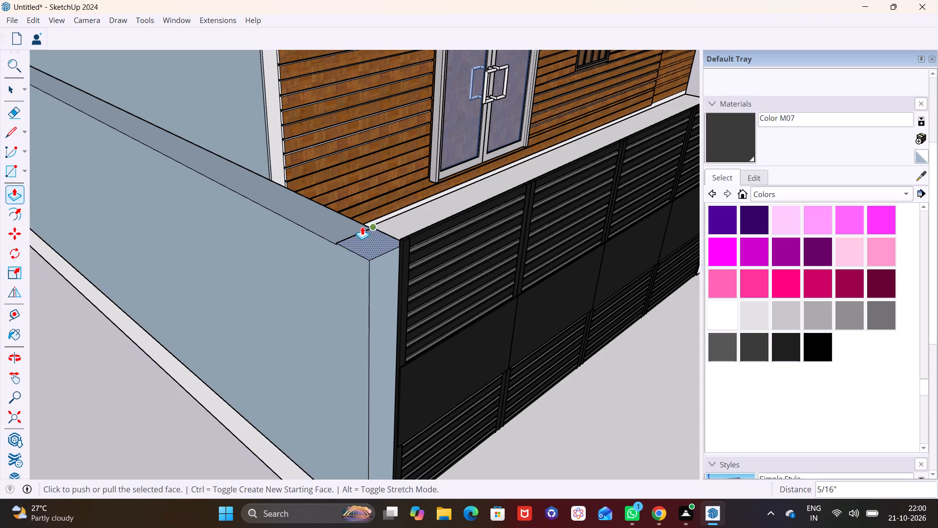
{"action": "left_click", "coordinate": [378, 244]}
{"action": "scroll", "coordinate": [371, 165], "scroll_direction": "down", "scroll_amount": 4}
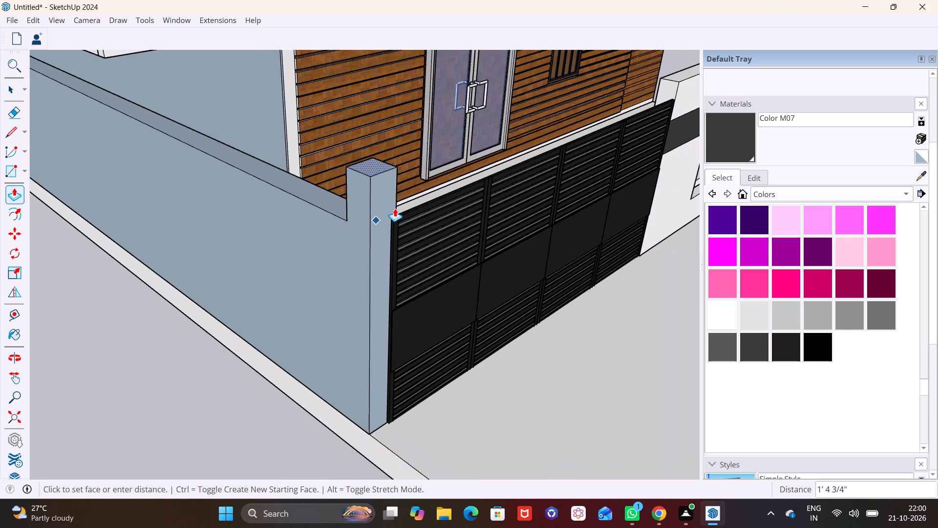
{"action": "middle_click_drag", "start_coordinate": [396, 215], "coordinate": [233, 148]}
{"action": "left_click", "coordinate": [205, 68]}
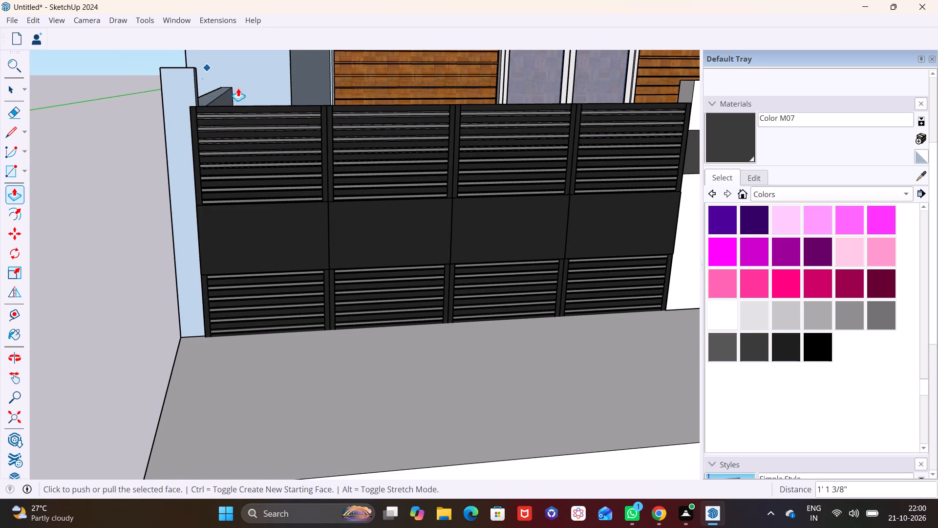
Draw a line about 10" long across the new pillar's gate-side face, just below its top.
{"action": "middle_click_drag", "start_coordinate": [292, 117], "coordinate": [256, 240], "text": "shift"}
{"action": "middle_click_drag", "start_coordinate": [238, 206], "coordinate": [219, 191]}
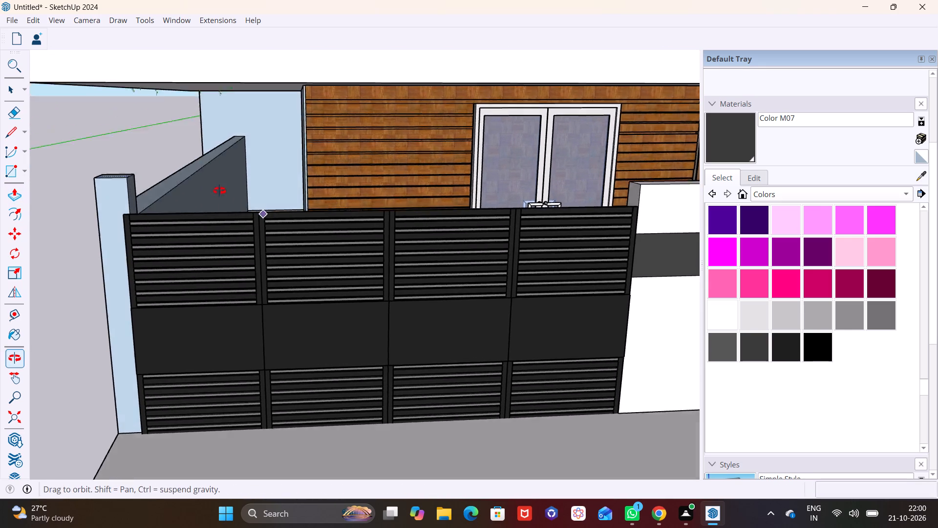
{"action": "middle_click_drag", "start_coordinate": [219, 191], "coordinate": [221, 168]}
{"action": "middle_click_drag", "start_coordinate": [281, 174], "coordinate": [281, 188]}
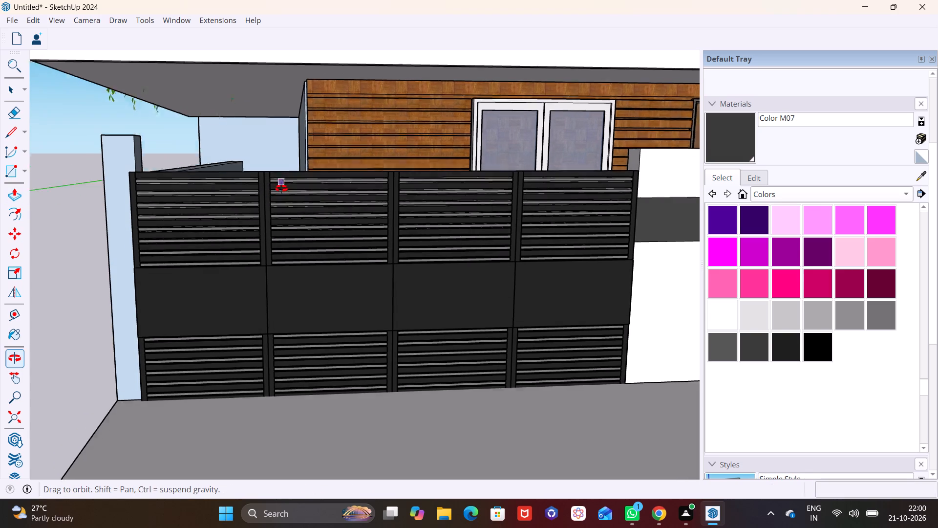
{"action": "middle_click_drag", "start_coordinate": [281, 188], "coordinate": [290, 254]}
{"action": "scroll", "coordinate": [161, 239], "scroll_direction": "up", "scroll_amount": 4}
{"action": "middle_click_drag", "start_coordinate": [275, 277], "coordinate": [253, 274]}
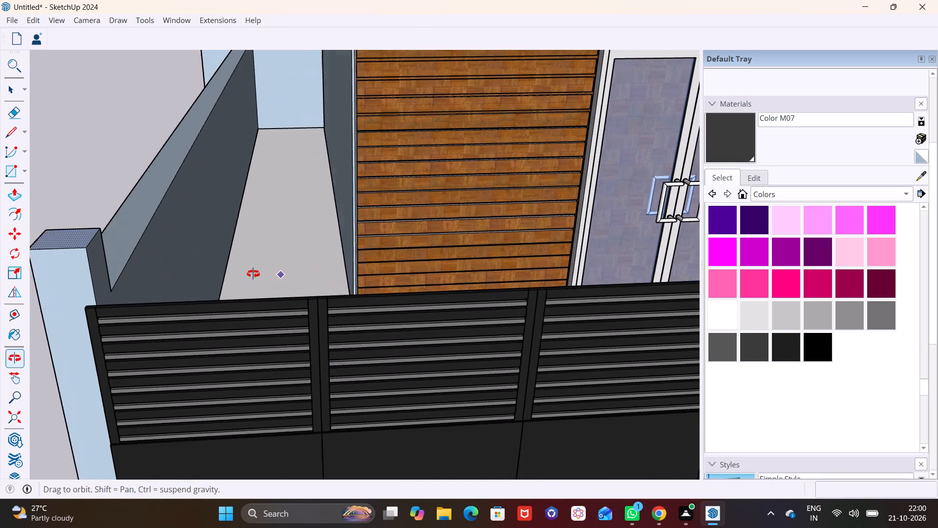
{"action": "middle_click_drag", "start_coordinate": [253, 274], "coordinate": [197, 276]}
{"action": "middle_click_drag", "start_coordinate": [149, 231], "coordinate": [315, 206], "text": "shift"}
{"action": "scroll", "coordinate": [272, 198], "scroll_direction": "up", "scroll_amount": 6}
{"action": "middle_click_drag", "start_coordinate": [281, 200], "coordinate": [225, 198]}
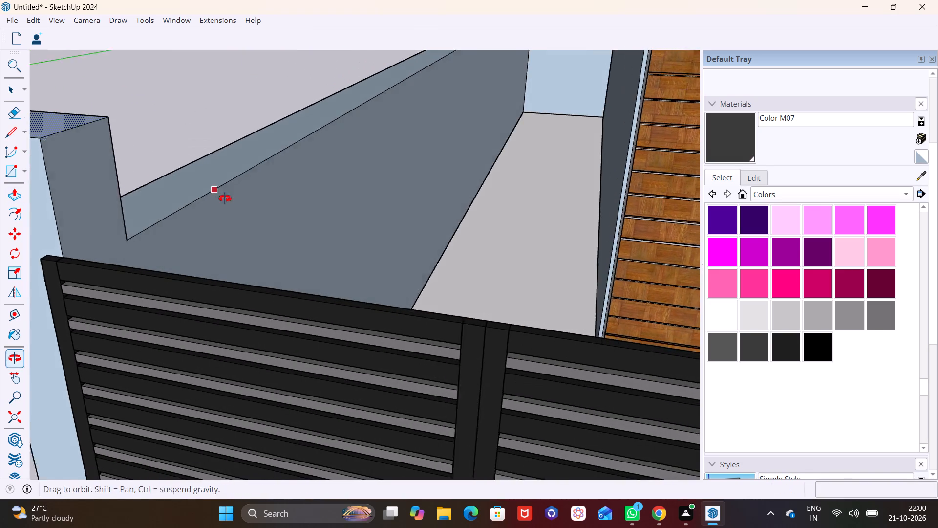
{"action": "middle_click_drag", "start_coordinate": [225, 198], "coordinate": [221, 198]}
{"action": "middle_click_drag", "start_coordinate": [154, 136], "coordinate": [258, 153], "text": "shift"}
{"action": "left_click", "coordinate": [12, 135]}
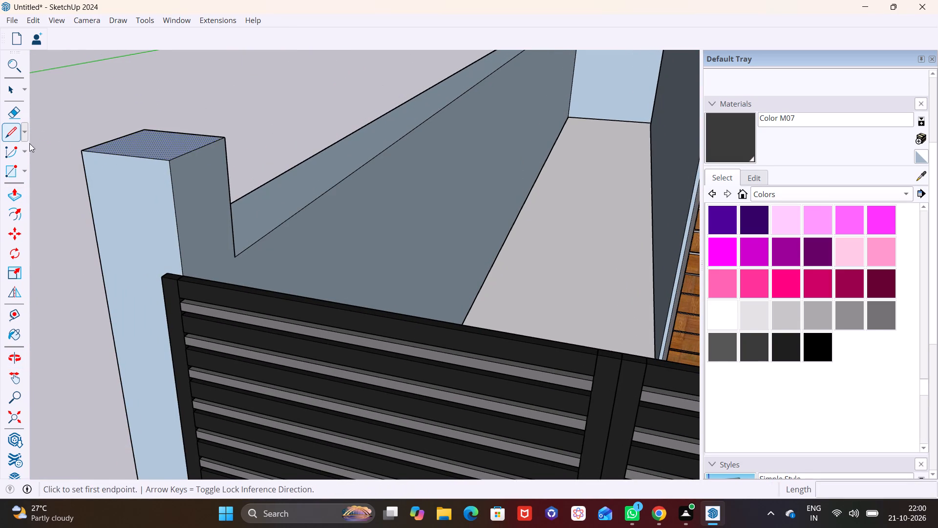
{"action": "left_click", "coordinate": [174, 186]}
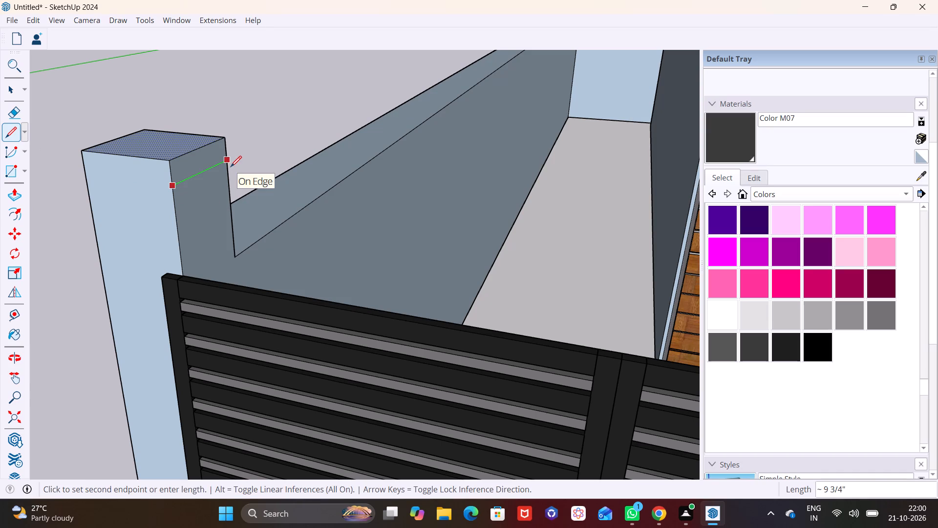
{"action": "left_click", "coordinate": [231, 167]}
{"action": "key", "text": "space"}
Pull the pillar's top strip about 18' 8" over the gate, slightly past the wide pier, to form a beam.
{"action": "left_click", "coordinate": [199, 170]}
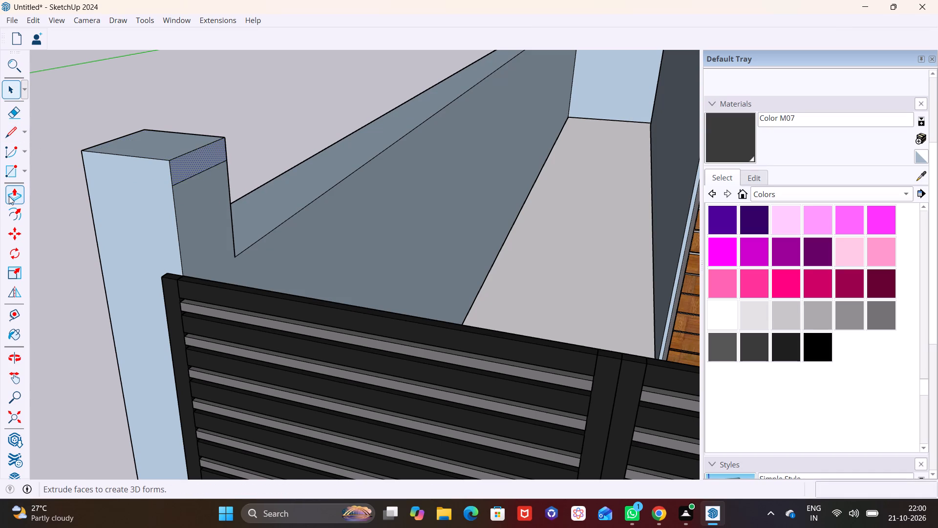
{"action": "left_click", "coordinate": [9, 196]}
{"action": "left_click", "coordinate": [180, 170]}
{"action": "scroll", "coordinate": [337, 170], "scroll_direction": "down", "scroll_amount": 9}
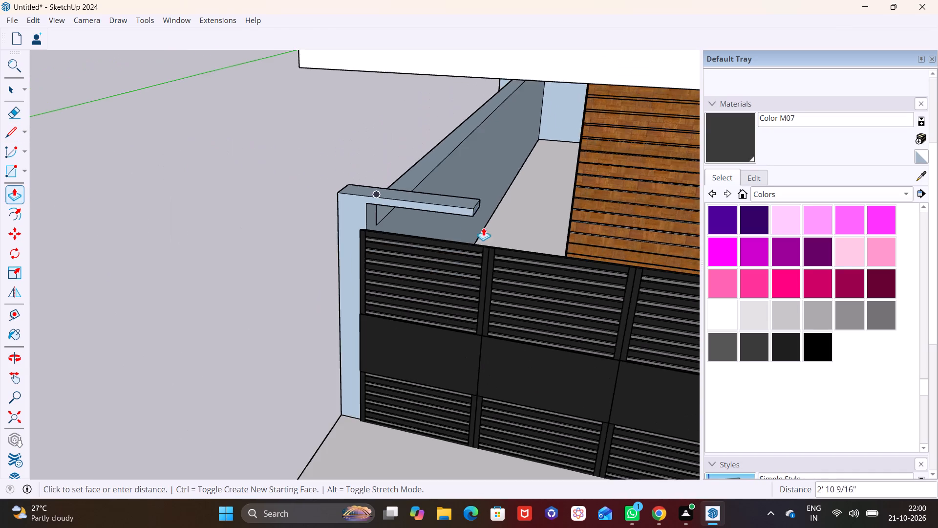
{"action": "middle_click_drag", "start_coordinate": [496, 226], "coordinate": [186, 226], "text": "shift"}
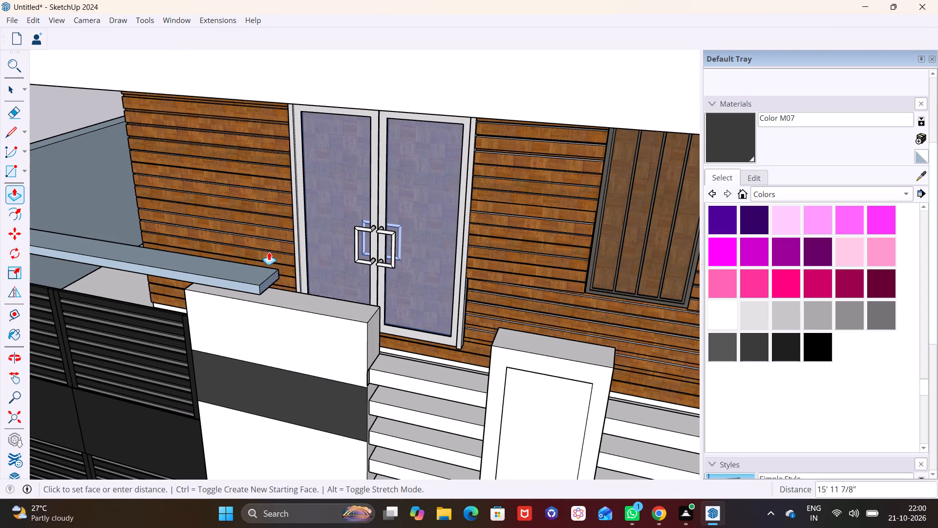
{"action": "middle_click_drag", "start_coordinate": [328, 250], "coordinate": [388, 187]}
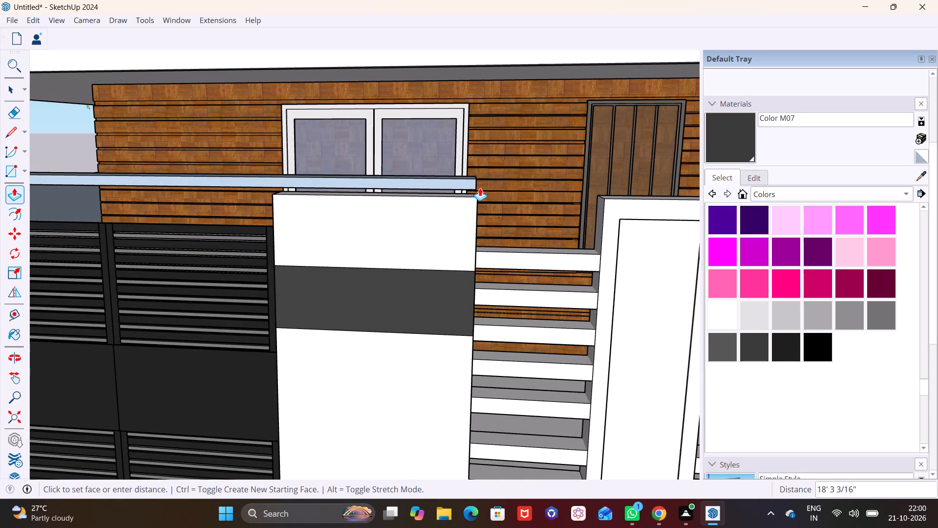
{"action": "left_click", "coordinate": [495, 188]}
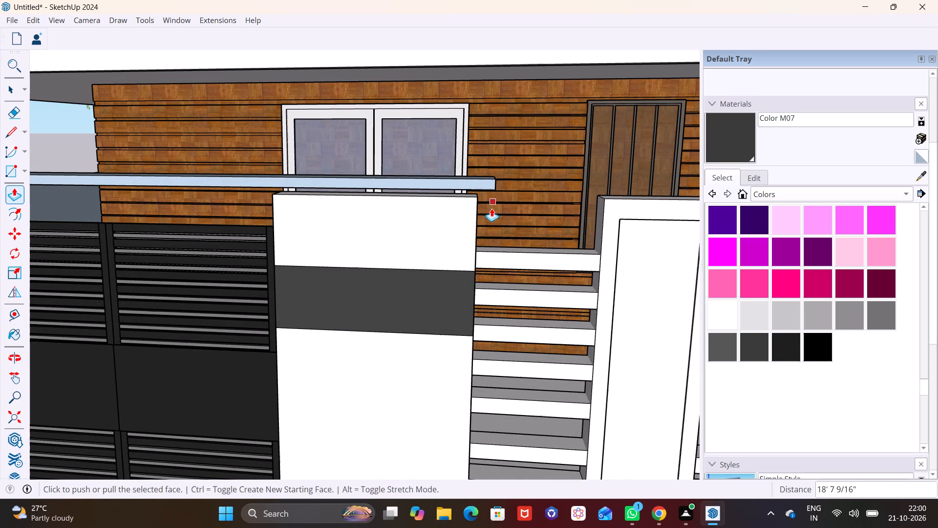
Raise the wide pier's top face about 2" to meet the underside of the beam over the gate.
{"action": "key", "text": "space"}
{"action": "scroll", "coordinate": [416, 200], "scroll_direction": "up", "scroll_amount": 6}
{"action": "middle_click_drag", "start_coordinate": [418, 203], "coordinate": [368, 238]}
{"action": "scroll", "coordinate": [466, 193], "scroll_direction": "up", "scroll_amount": 3}
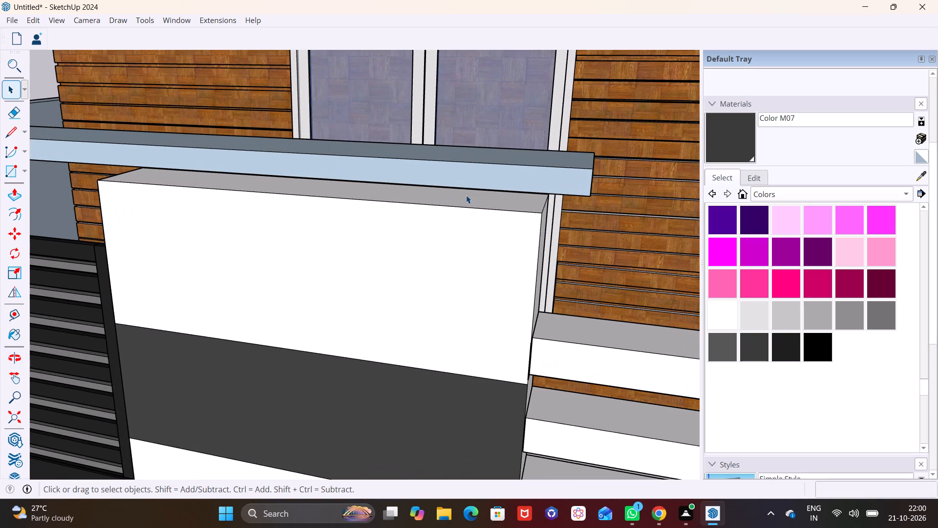
{"action": "left_click", "coordinate": [466, 203]}
{"action": "left_click", "coordinate": [13, 197]}
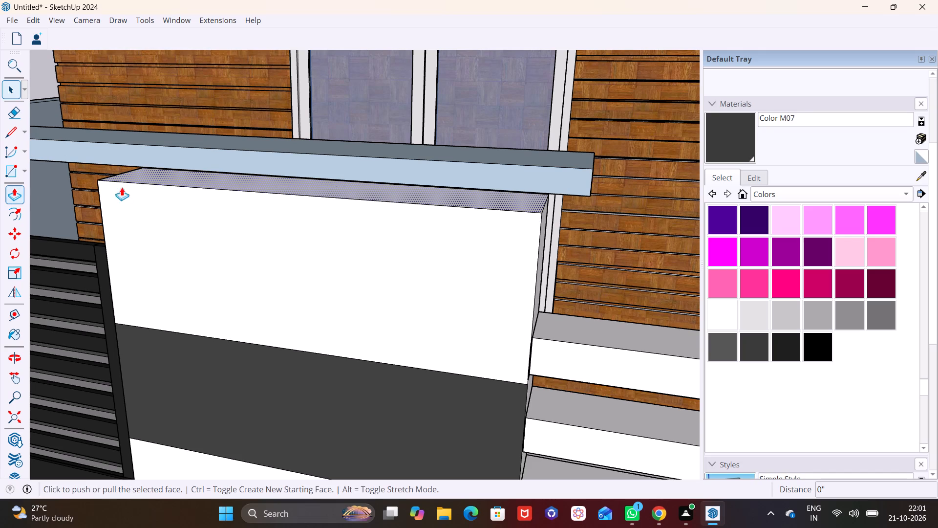
{"action": "left_click", "coordinate": [294, 184]}
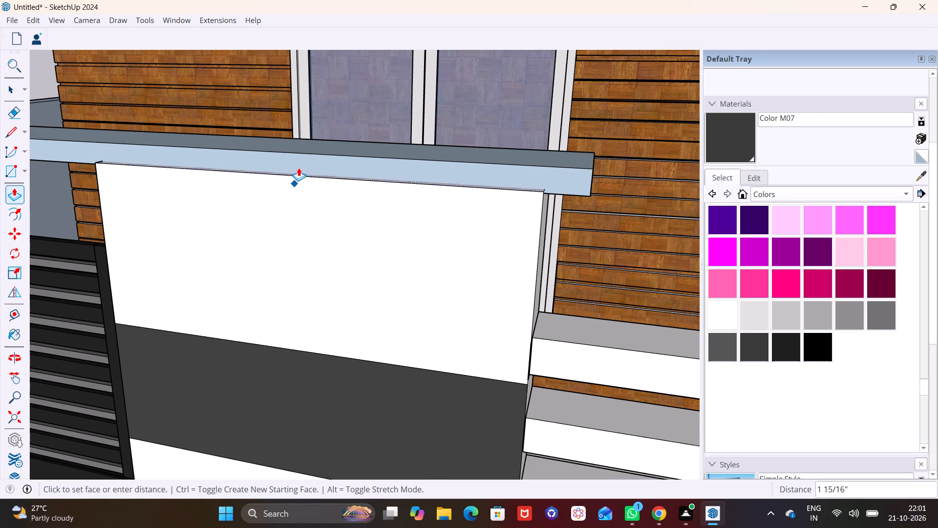
{"action": "left_click", "coordinate": [300, 170]}
{"action": "middle_click_drag", "start_coordinate": [446, 195], "coordinate": [254, 135]}
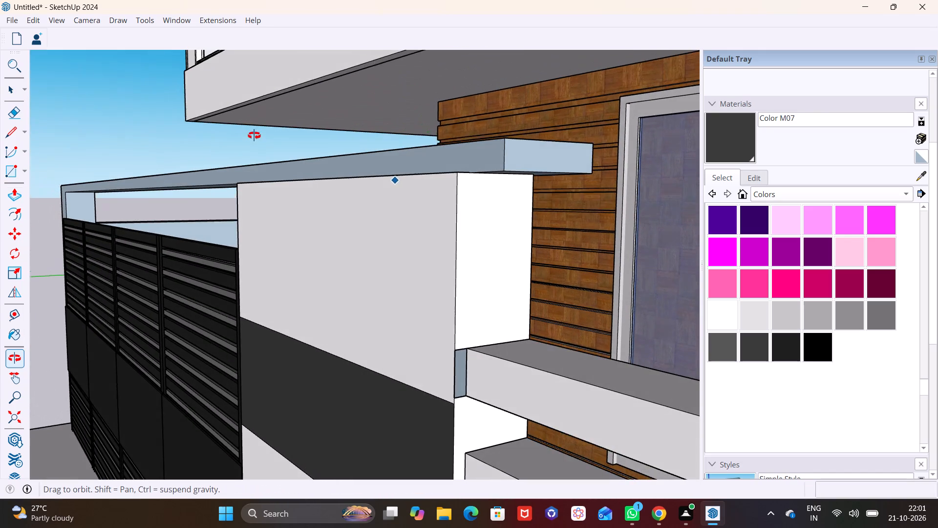
Pull the shared front face of the gate beam and its pillar outward about 3 11/16".
{"action": "middle_click_drag", "start_coordinate": [254, 135], "coordinate": [254, 135]}
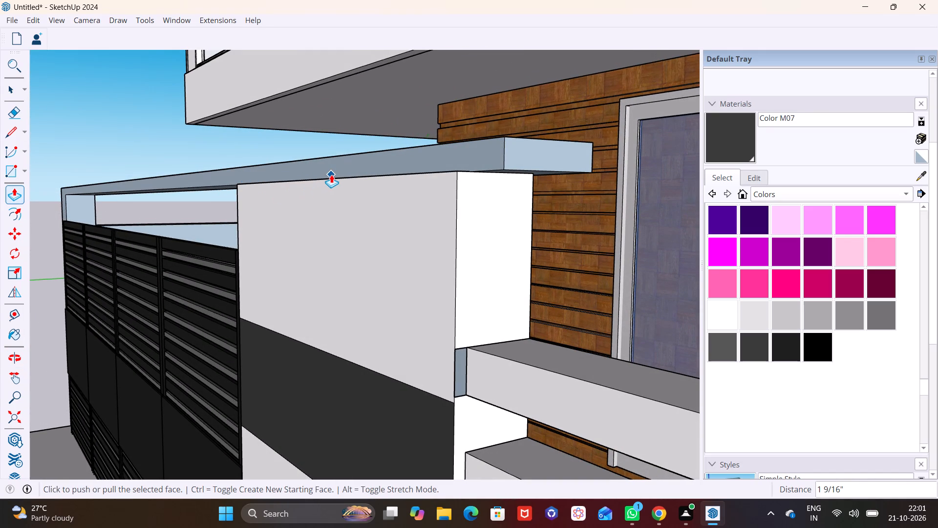
{"action": "key", "text": "space"}
{"action": "left_click", "coordinate": [355, 166]}
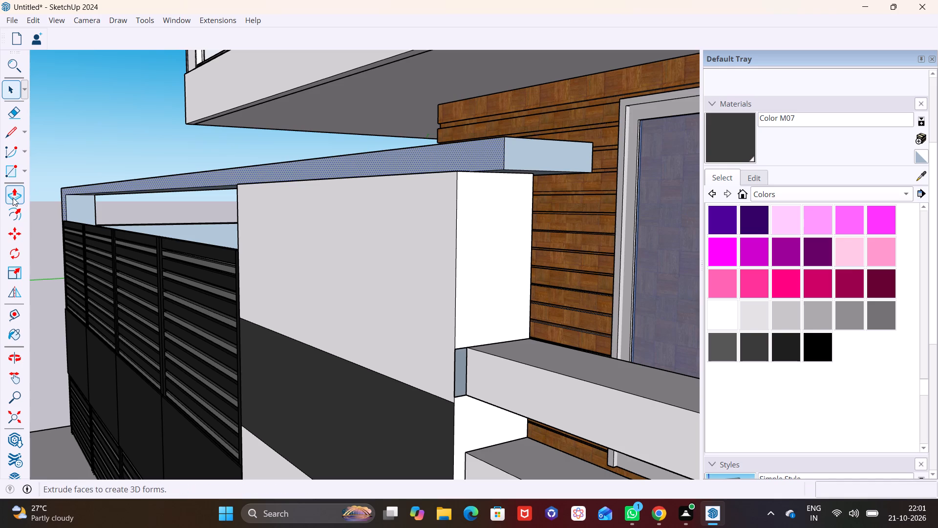
{"action": "left_click", "coordinate": [13, 198]}
{"action": "left_click", "coordinate": [322, 167]}
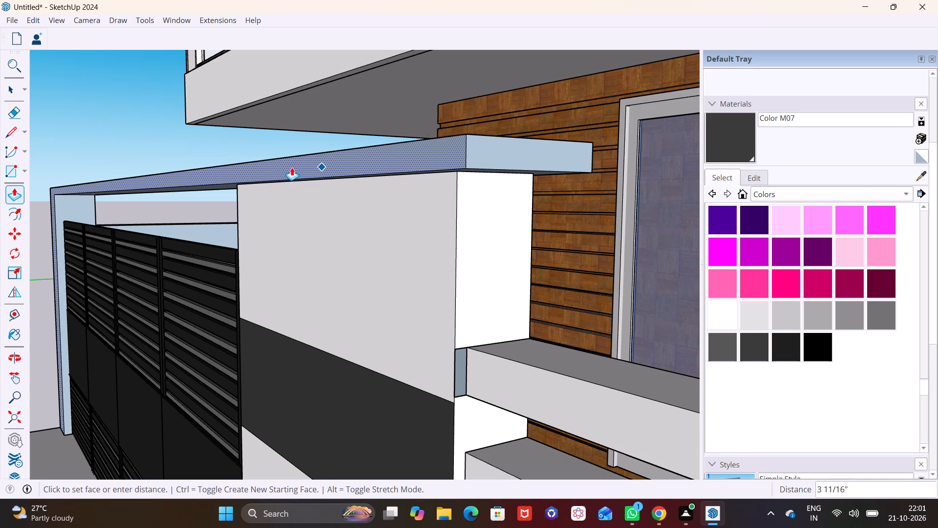
{"action": "left_click", "coordinate": [292, 167]}
Draw a narrow rectangle on top of the gate beam at its pillar end, inset from the beam's edges.
{"action": "scroll", "coordinate": [287, 226], "scroll_direction": "down", "scroll_amount": 2}
{"action": "middle_click_drag", "start_coordinate": [294, 234], "coordinate": [461, 169]}
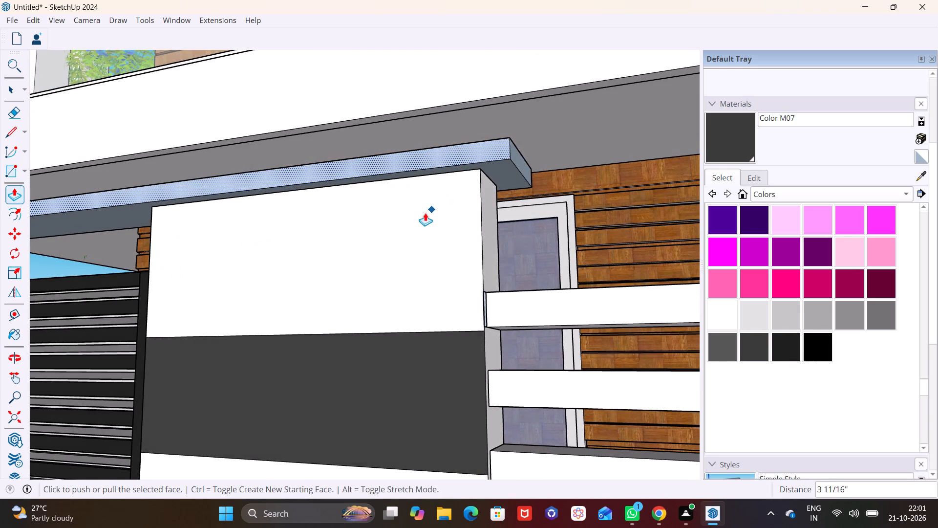
{"action": "scroll", "coordinate": [425, 213], "scroll_direction": "down", "scroll_amount": 10}
{"action": "middle_click_drag", "start_coordinate": [404, 223], "coordinate": [434, 301]}
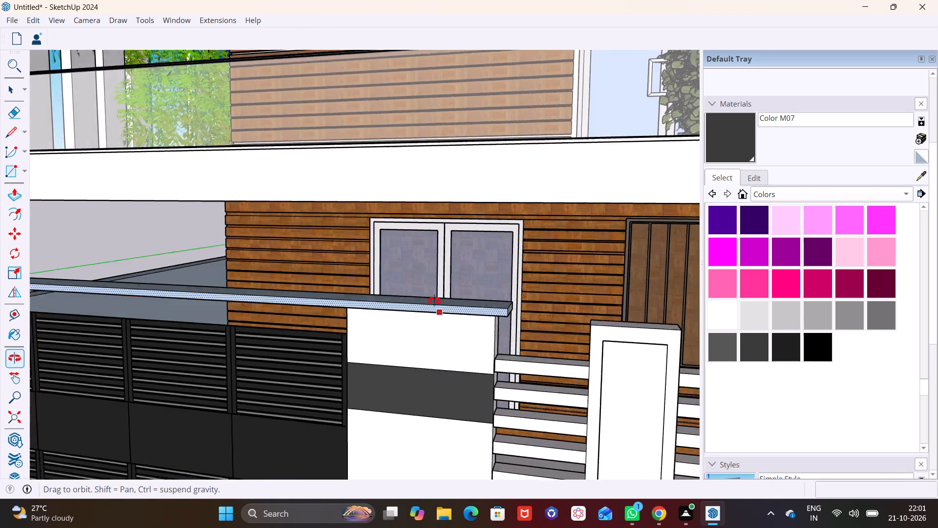
{"action": "middle_click_drag", "start_coordinate": [434, 301], "coordinate": [440, 317]}
{"action": "scroll", "coordinate": [425, 278], "scroll_direction": "up", "scroll_amount": 2}
{"action": "middle_click_drag", "start_coordinate": [418, 302], "coordinate": [474, 210]}
{"action": "middle_click_drag", "start_coordinate": [423, 237], "coordinate": [387, 341]}
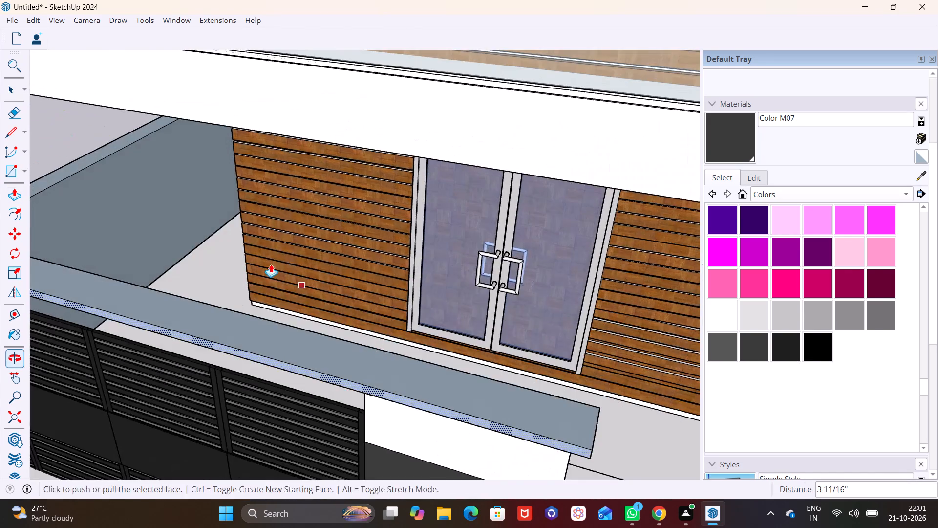
{"action": "middle_click_drag", "start_coordinate": [282, 246], "coordinate": [433, 140], "text": "shift"}
{"action": "middle_click_drag", "start_coordinate": [313, 162], "coordinate": [307, 241]}
{"action": "scroll", "coordinate": [102, 143], "scroll_direction": "up", "scroll_amount": 4}
{"action": "middle_click_drag", "start_coordinate": [88, 147], "coordinate": [192, 132], "text": "shift"}
{"action": "middle_click_drag", "start_coordinate": [188, 134], "coordinate": [170, 167]}
{"action": "scroll", "coordinate": [152, 154], "scroll_direction": "up", "scroll_amount": 2}
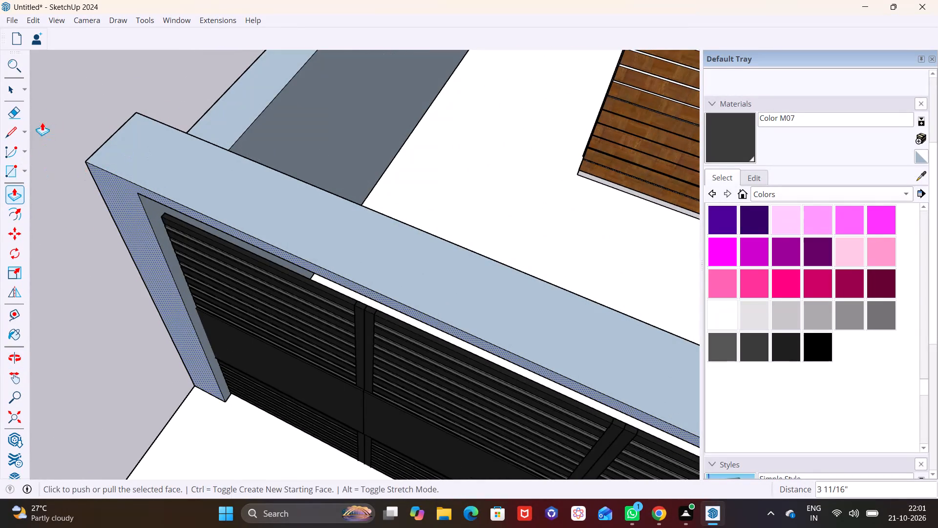
{"action": "left_click", "coordinate": [25, 169]}
{"action": "left_click", "coordinate": [41, 190]}
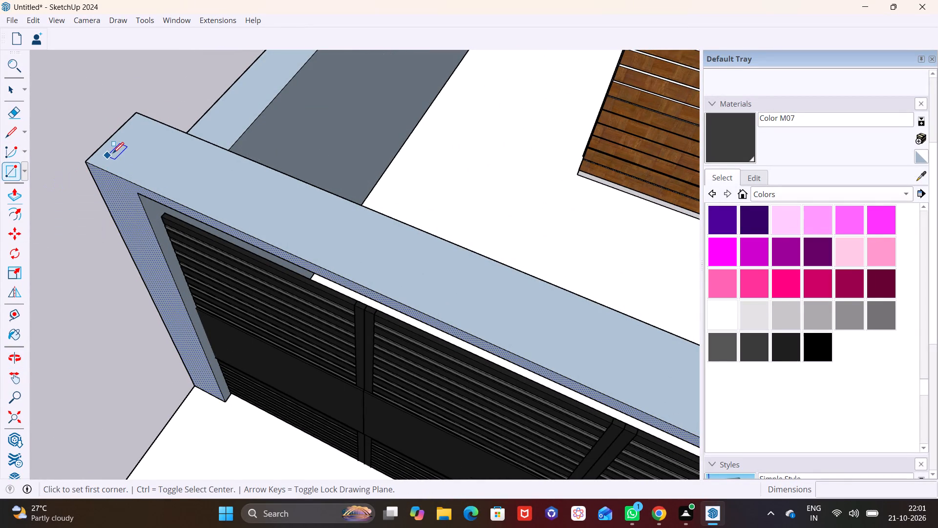
{"action": "left_click", "coordinate": [107, 156]}
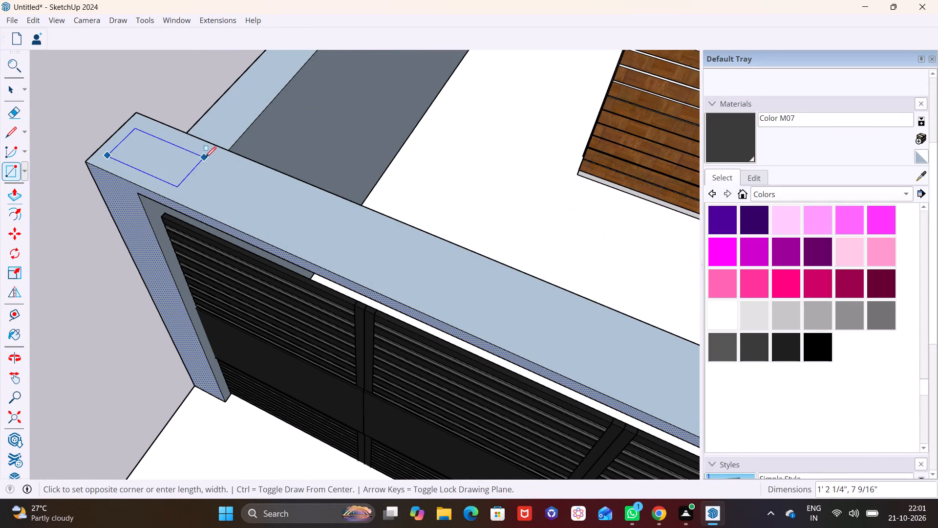
{"action": "left_click", "coordinate": [218, 156]}
Raise the rectangle on the beam's pillar end about 1 5/16" into a low block.
{"action": "key", "text": "space"}
{"action": "left_click", "coordinate": [176, 158]}
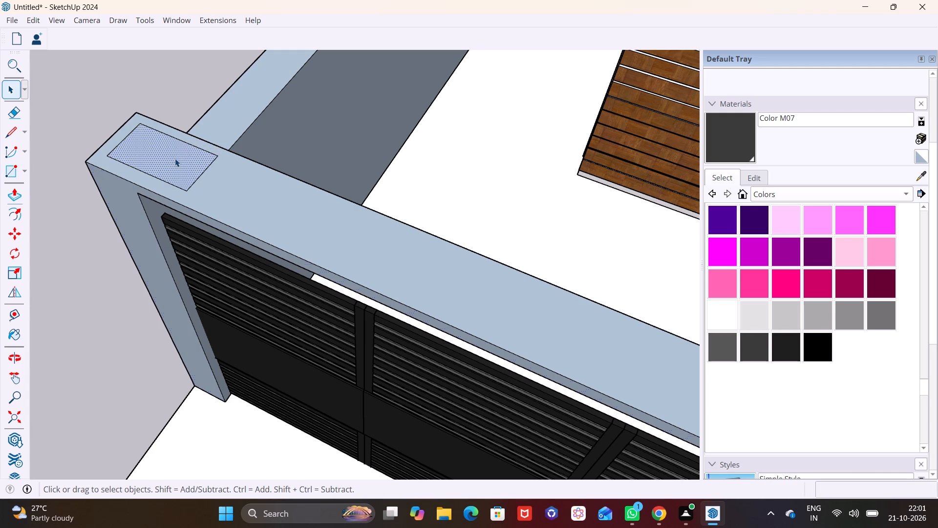
{"action": "left_click", "coordinate": [10, 195]}
{"action": "left_click", "coordinate": [183, 167]}
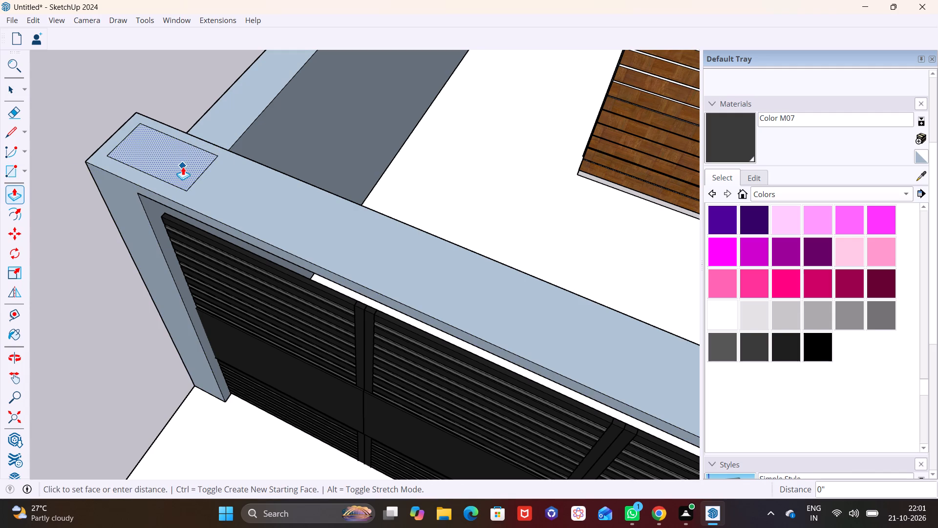
{"action": "left_click", "coordinate": [180, 161]}
{"action": "scroll", "coordinate": [214, 181], "scroll_direction": "up", "scroll_amount": 6}
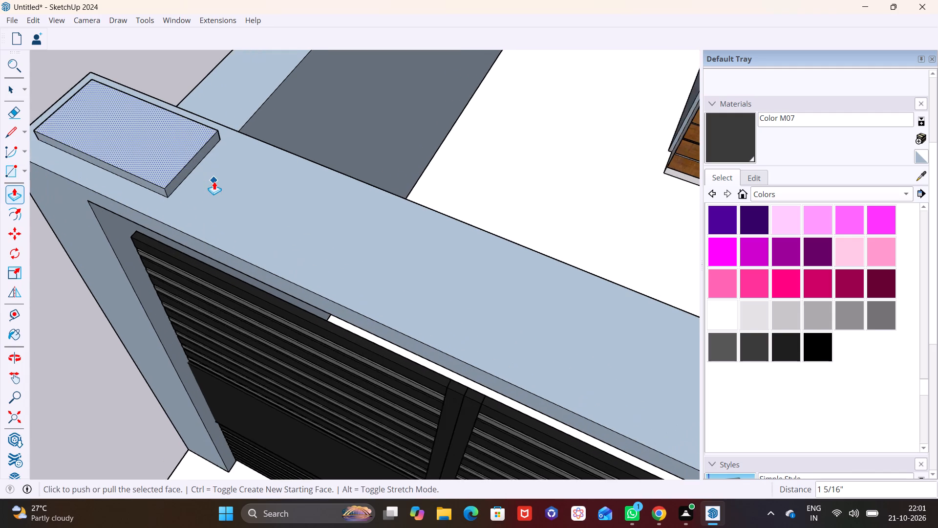
Extend the low block's inner end face about 17' 9" along the beam, stopping just short of the beam's far end.
{"action": "key", "text": "space"}
{"action": "left_click", "coordinate": [184, 166]}
{"action": "left_click", "coordinate": [176, 176]}
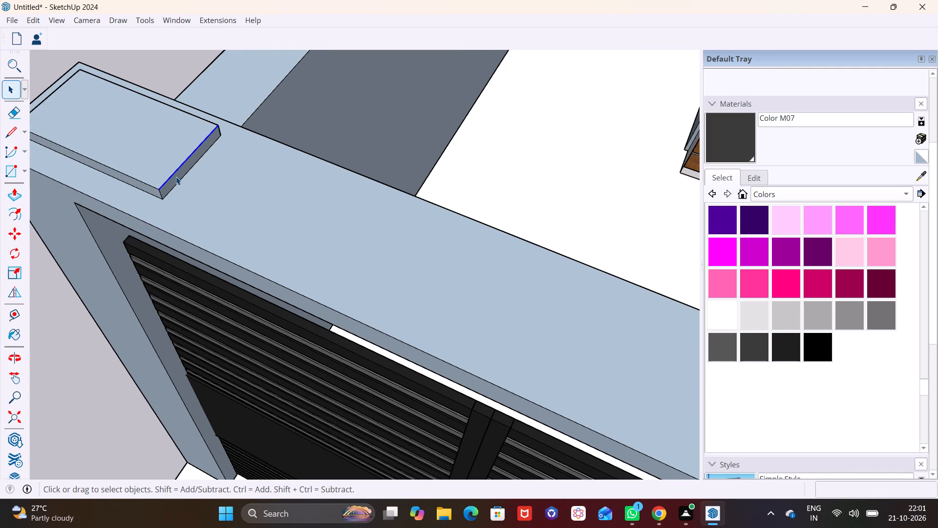
{"action": "left_click", "coordinate": [21, 198]}
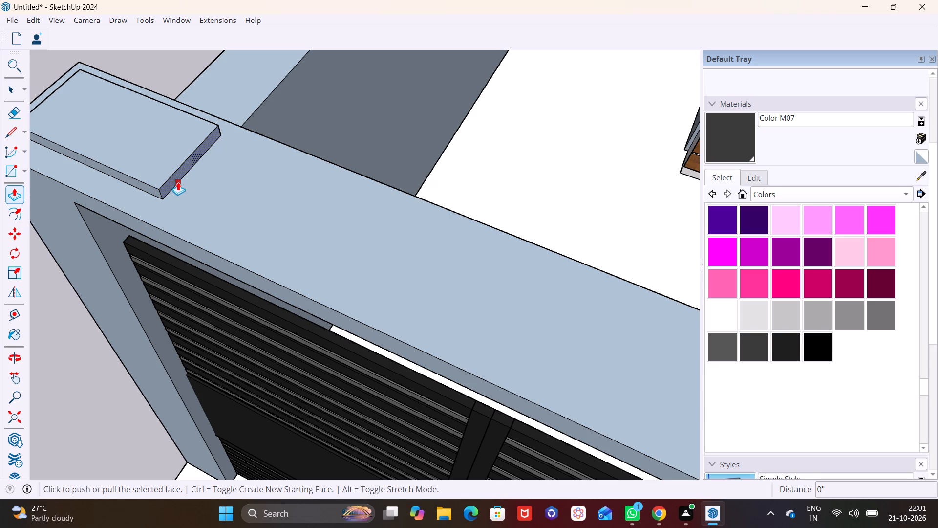
{"action": "left_click", "coordinate": [178, 179]}
{"action": "scroll", "coordinate": [297, 208], "scroll_direction": "down", "scroll_amount": 10}
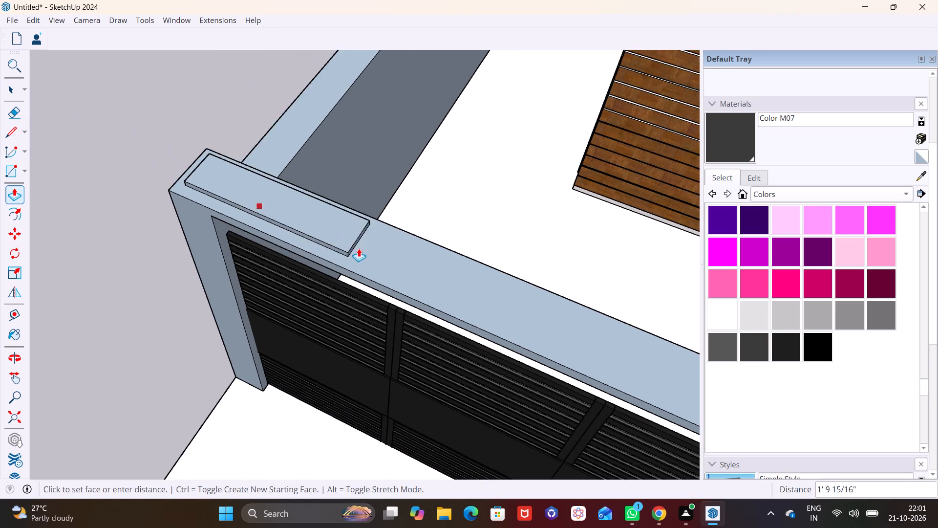
{"action": "scroll", "coordinate": [359, 248], "scroll_direction": "down", "scroll_amount": 2}
{"action": "middle_click_drag", "start_coordinate": [462, 302], "coordinate": [166, 176], "text": "shift"}
{"action": "scroll", "coordinate": [277, 225], "scroll_direction": "down", "scroll_amount": 5}
{"action": "middle_click_drag", "start_coordinate": [470, 308], "coordinate": [297, 217], "text": "shift"}
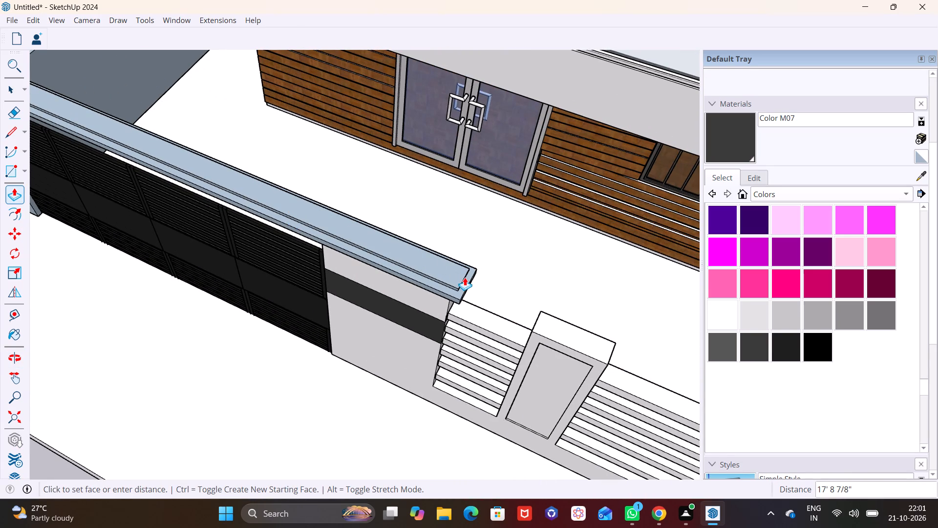
{"action": "left_click", "coordinate": [465, 277]}
Raise the top face of the long strip on the gate beam about 2 5/16".
{"action": "key", "text": "space"}
{"action": "left_click", "coordinate": [387, 251]}
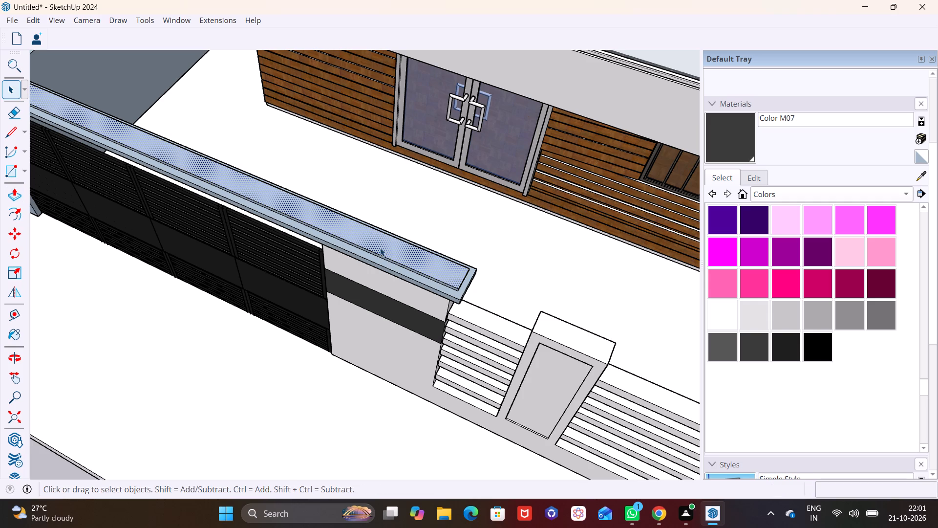
{"action": "left_click", "coordinate": [19, 191]}
{"action": "left_click", "coordinate": [213, 170]}
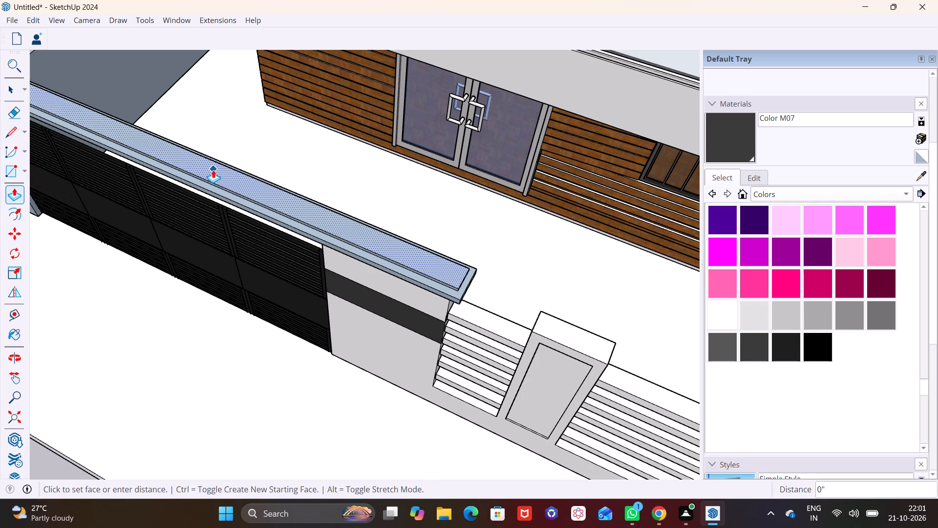
{"action": "left_click", "coordinate": [214, 165]}
Draw a rectangle about 6 3/4" by 4 15/16" on top of the raised strip, near its pillar end.
{"action": "middle_click_drag", "start_coordinate": [297, 235], "coordinate": [362, 115]}
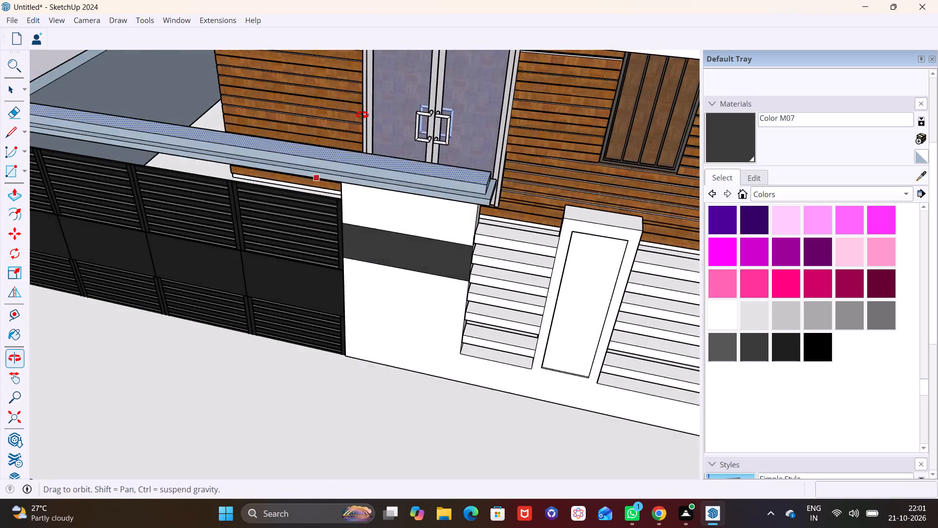
{"action": "middle_click_drag", "start_coordinate": [362, 115], "coordinate": [365, 106]}
{"action": "scroll", "coordinate": [369, 135], "scroll_direction": "down", "scroll_amount": 2}
{"action": "middle_click_drag", "start_coordinate": [227, 135], "coordinate": [397, 187], "text": "shift"}
{"action": "middle_click_drag", "start_coordinate": [180, 167], "coordinate": [168, 217]}
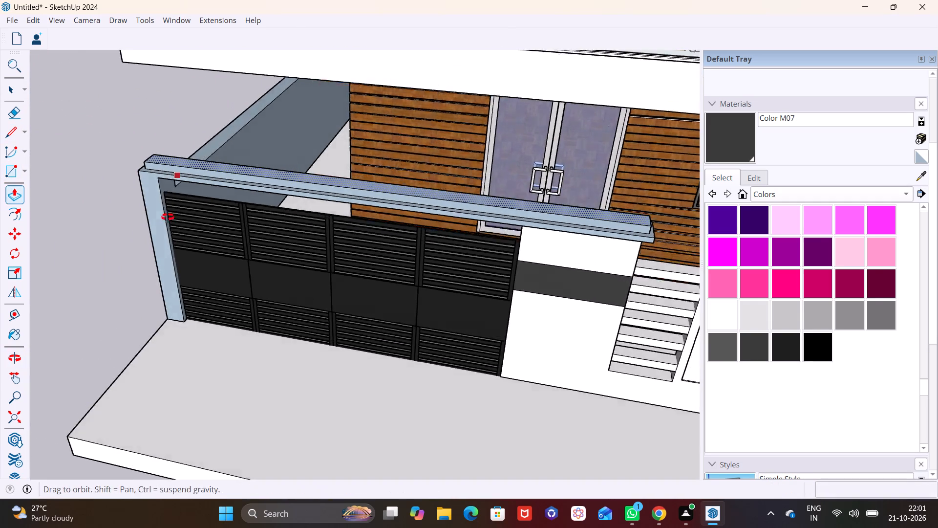
{"action": "middle_click_drag", "start_coordinate": [168, 217], "coordinate": [128, 277]}
{"action": "scroll", "coordinate": [132, 173], "scroll_direction": "up", "scroll_amount": 11}
{"action": "middle_click_drag", "start_coordinate": [134, 191], "coordinate": [113, 122], "text": "shift"}
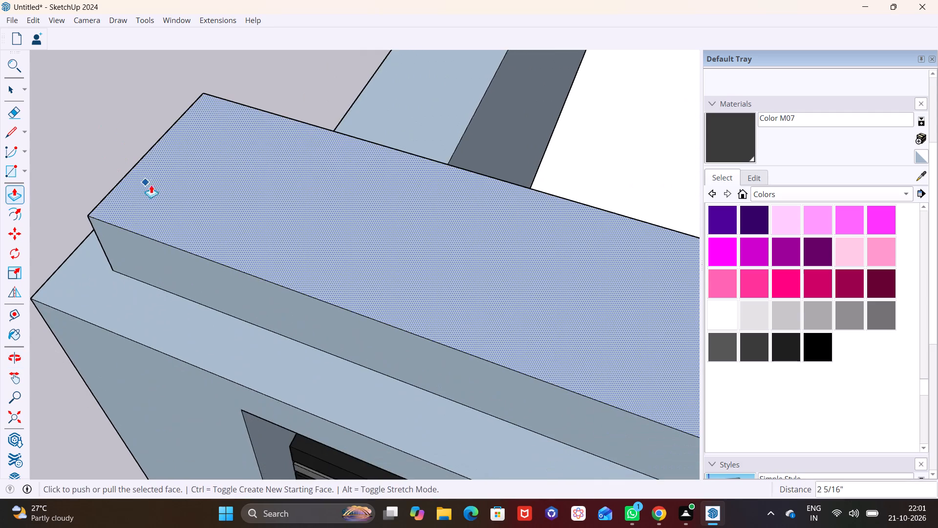
{"action": "middle_click_drag", "start_coordinate": [151, 200], "coordinate": [132, 271]}
{"action": "left_click", "coordinate": [30, 171]}
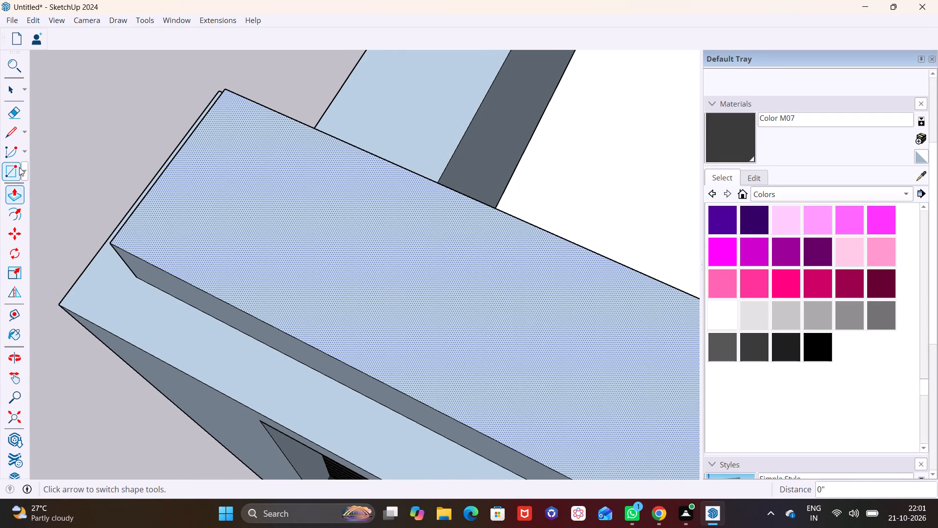
{"action": "left_click", "coordinate": [23, 166]}
{"action": "left_click_drag", "start_coordinate": [39, 187], "coordinate": [39, 182]}
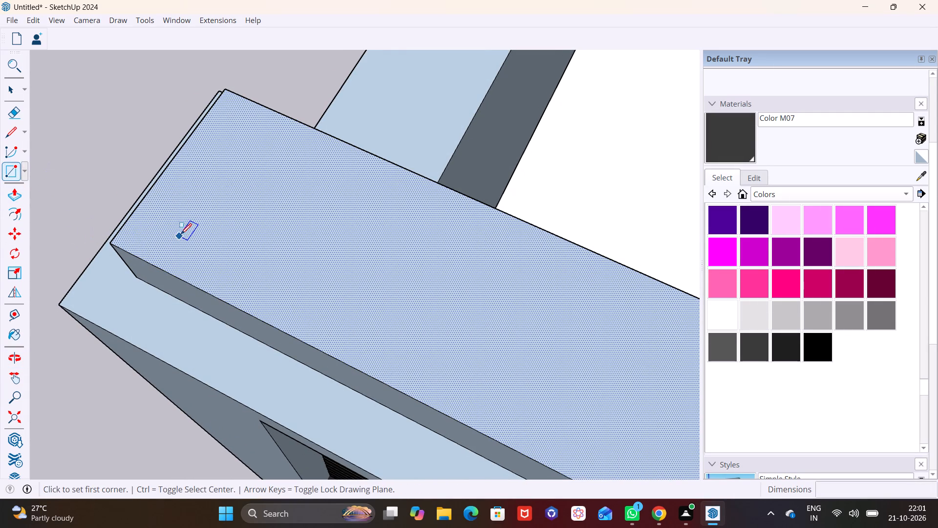
{"action": "left_click", "coordinate": [153, 219]}
{"action": "left_click", "coordinate": [351, 192]}
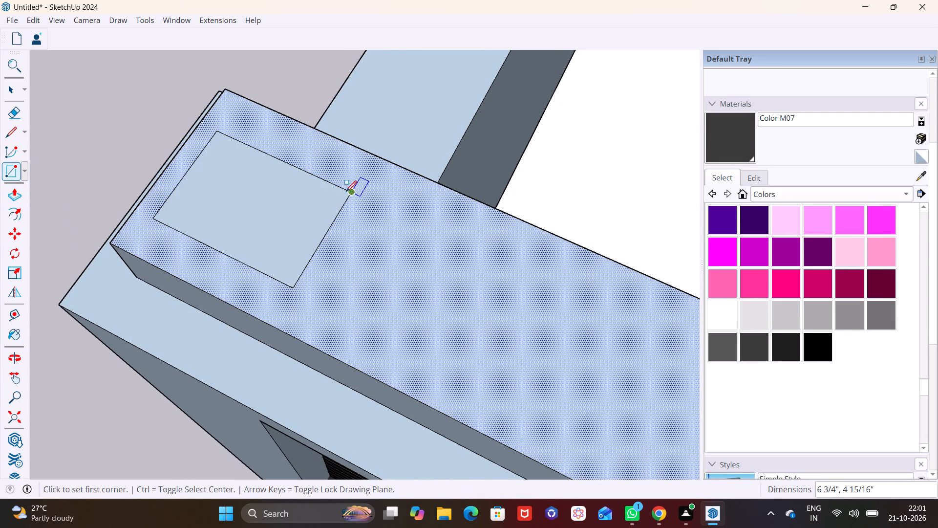
Raise the small rectangle on the strip about 1 1/8", plus a slight further amount, to form a block.
{"action": "key", "text": "space"}
{"action": "left_click", "coordinate": [214, 207]}
{"action": "left_click", "coordinate": [18, 194]}
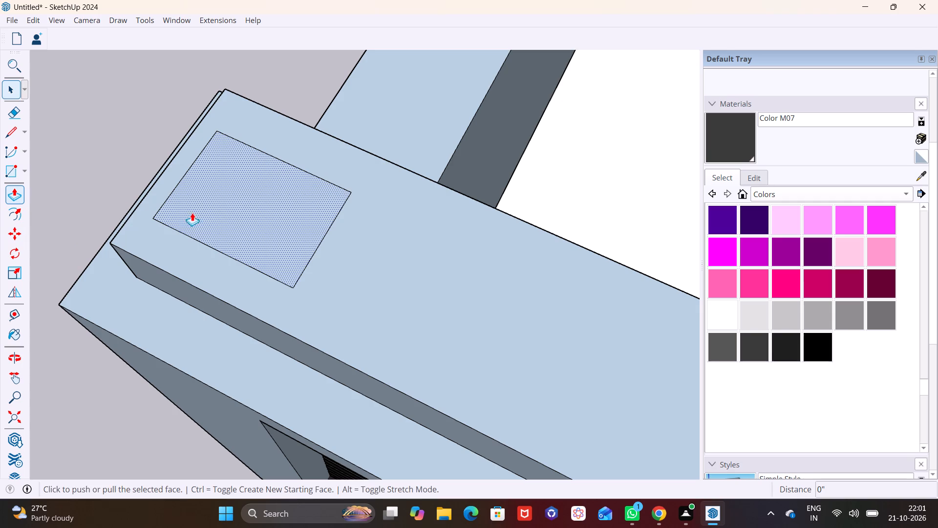
{"action": "left_click", "coordinate": [247, 213]}
{"action": "left_click", "coordinate": [249, 197]}
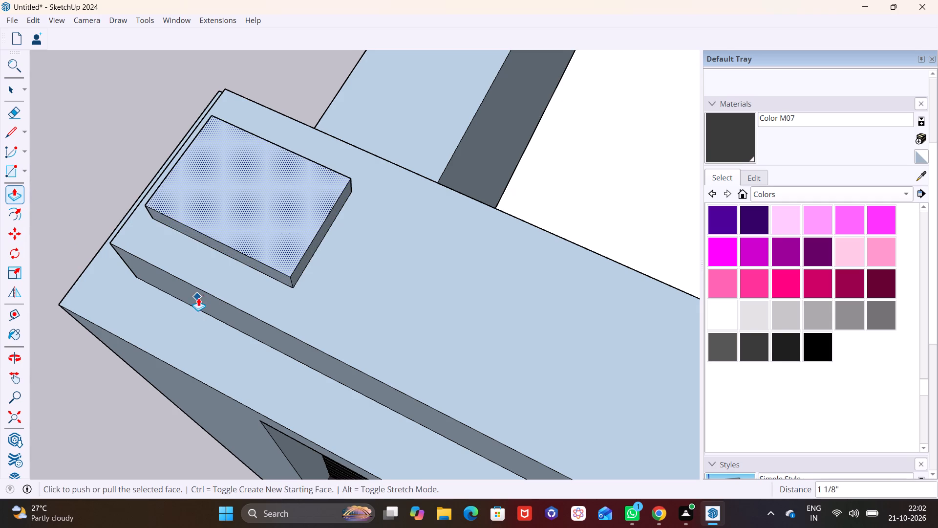
{"action": "middle_click_drag", "start_coordinate": [198, 298], "coordinate": [194, 160]}
{"action": "left_click", "coordinate": [256, 152]}
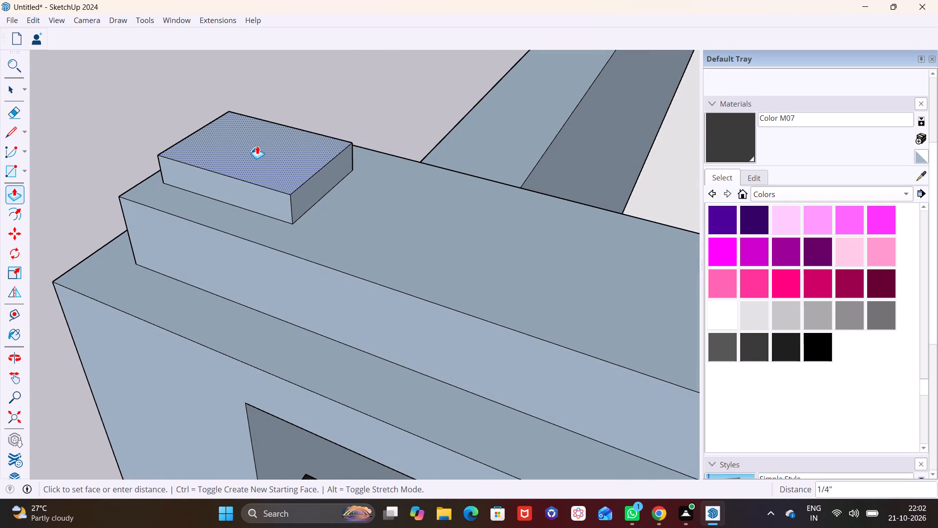
{"action": "left_click", "coordinate": [257, 142]}
Pull the small block's street-facing side to the strip's front edge, and about 2 3/4" beyond it as an overhang.
{"action": "key", "text": "space"}
{"action": "left_click", "coordinate": [241, 184]}
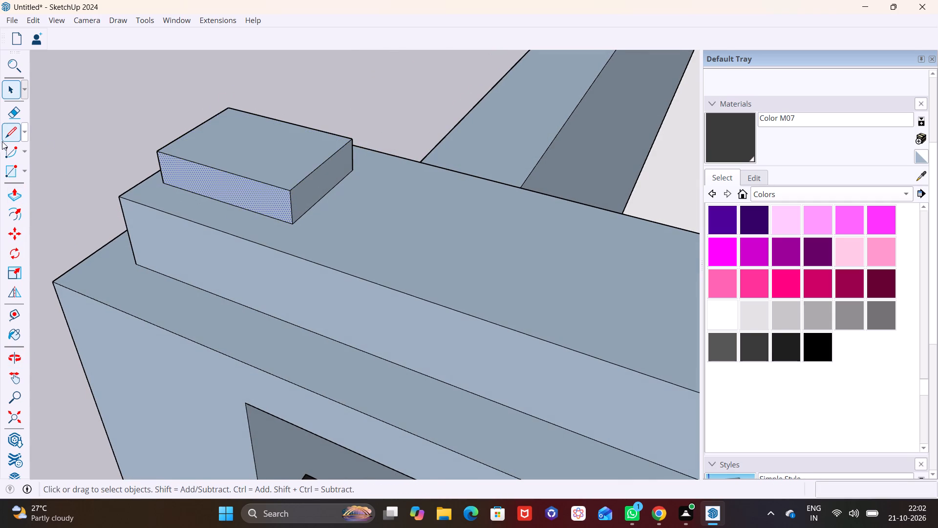
{"action": "left_click_drag", "start_coordinate": [12, 198], "coordinate": [14, 194]}
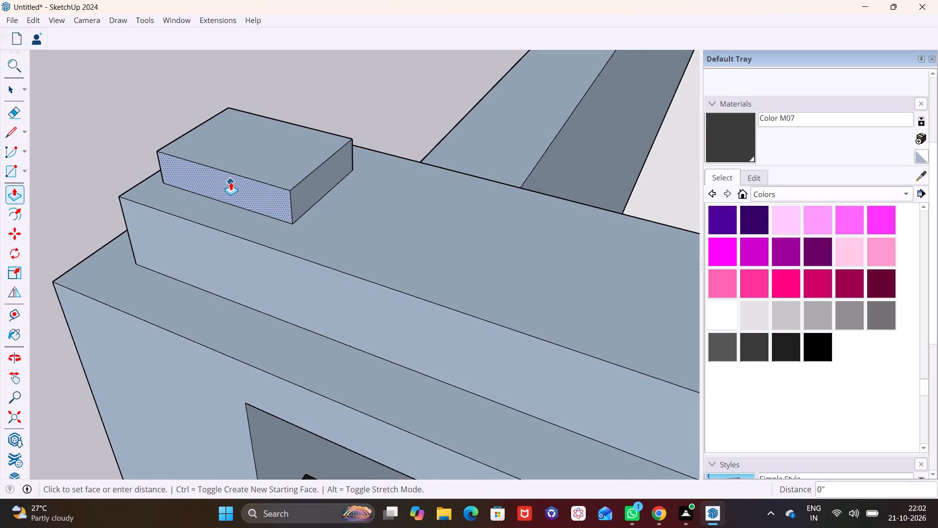
{"action": "left_click", "coordinate": [231, 182]}
{"action": "left_click", "coordinate": [163, 223]}
{"action": "left_click", "coordinate": [210, 210]}
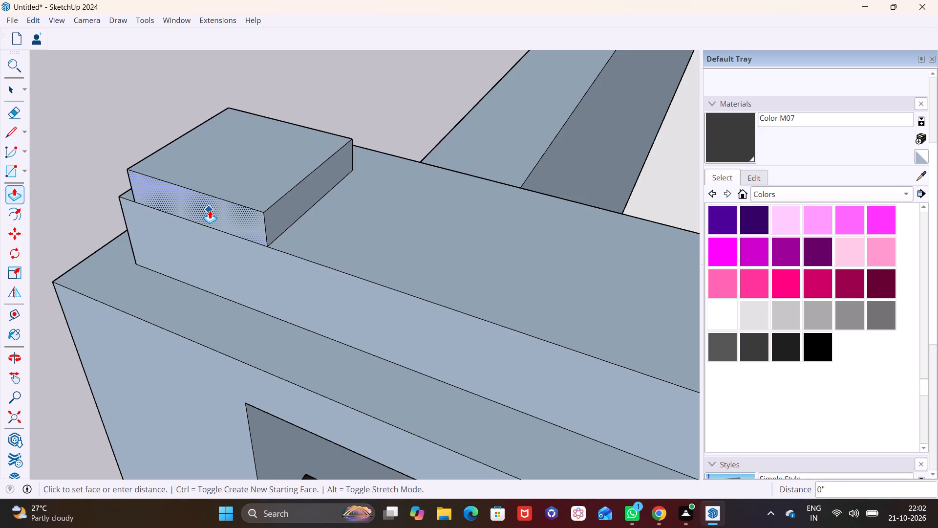
{"action": "left_click", "coordinate": [172, 331]}
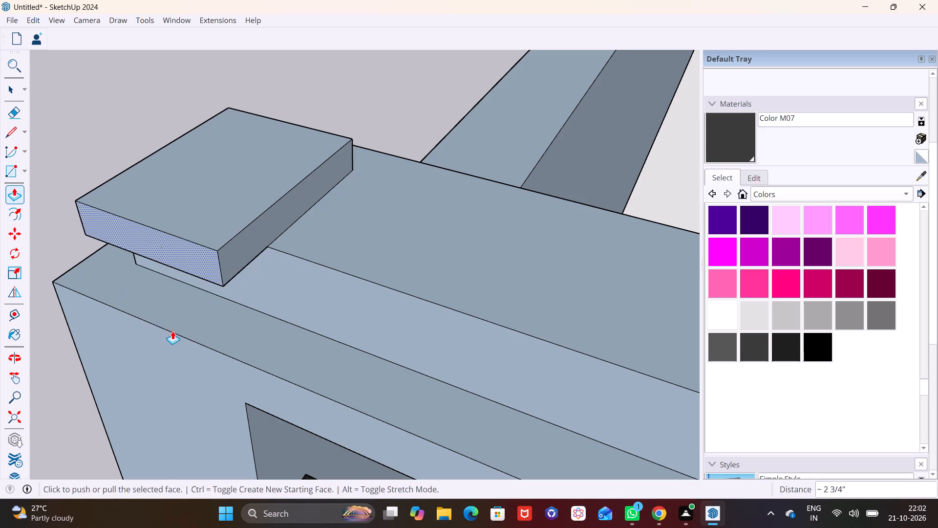
Pull the small block's outer end face past the strip's pillar end in two stages, the second about 2 3/8".
{"action": "middle_click_drag", "start_coordinate": [151, 290], "coordinate": [362, 189]}
{"action": "middle_click_drag", "start_coordinate": [167, 260], "coordinate": [317, 252]}
{"action": "key", "text": "space"}
{"action": "left_click", "coordinate": [263, 210]}
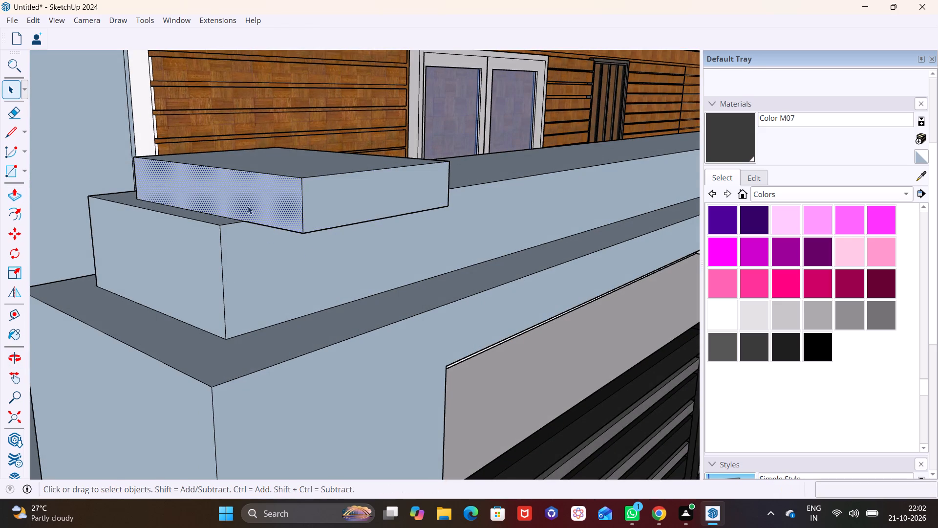
{"action": "left_click", "coordinate": [16, 194]}
{"action": "left_click", "coordinate": [237, 196]}
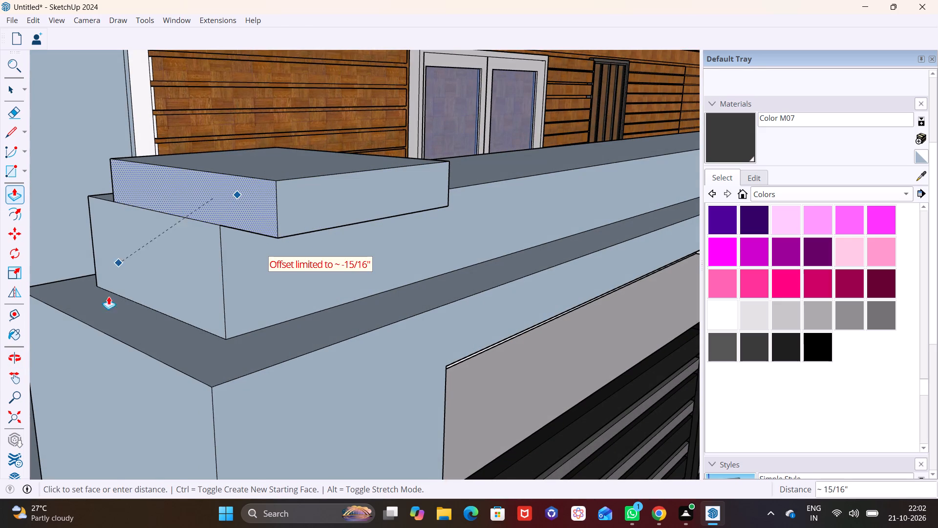
{"action": "left_click", "coordinate": [107, 332]}
{"action": "left_click", "coordinate": [212, 203]}
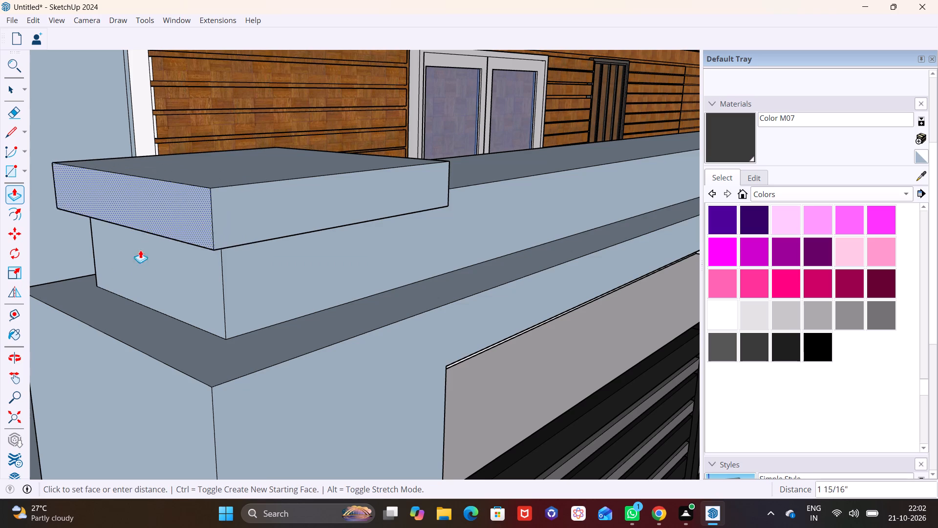
{"action": "left_click", "coordinate": [113, 340]}
{"action": "middle_click_drag", "start_coordinate": [280, 284], "coordinate": [304, 170]}
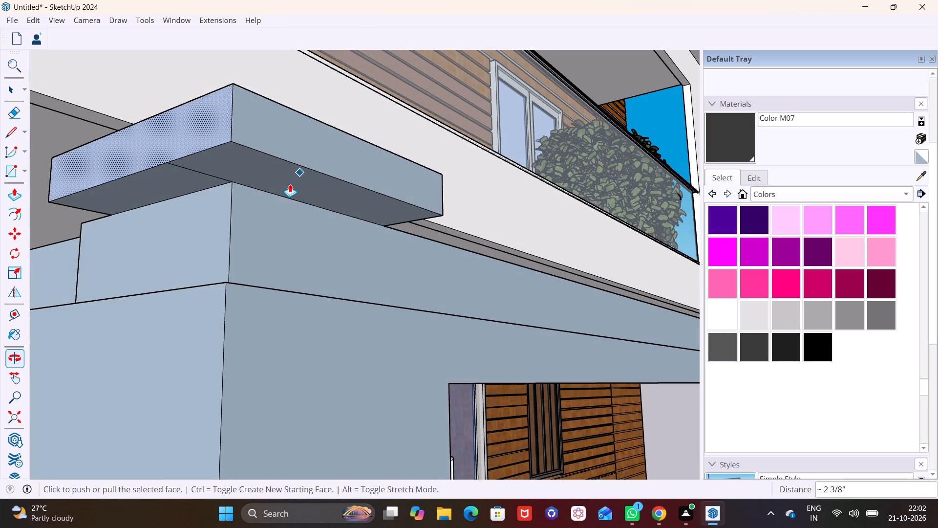
Pull the small block's house-facing side to the strip's inner edge, and about 1 7/8" beyond it as an overhang.
{"action": "scroll", "coordinate": [290, 185], "scroll_direction": "down", "scroll_amount": 2}
{"action": "middle_click_drag", "start_coordinate": [229, 217], "coordinate": [391, 279]}
{"action": "middle_click_drag", "start_coordinate": [233, 231], "coordinate": [370, 262]}
{"action": "middle_click_drag", "start_coordinate": [152, 261], "coordinate": [323, 220]}
{"action": "middle_click_drag", "start_coordinate": [287, 217], "coordinate": [367, 249]}
{"action": "key", "text": "space"}
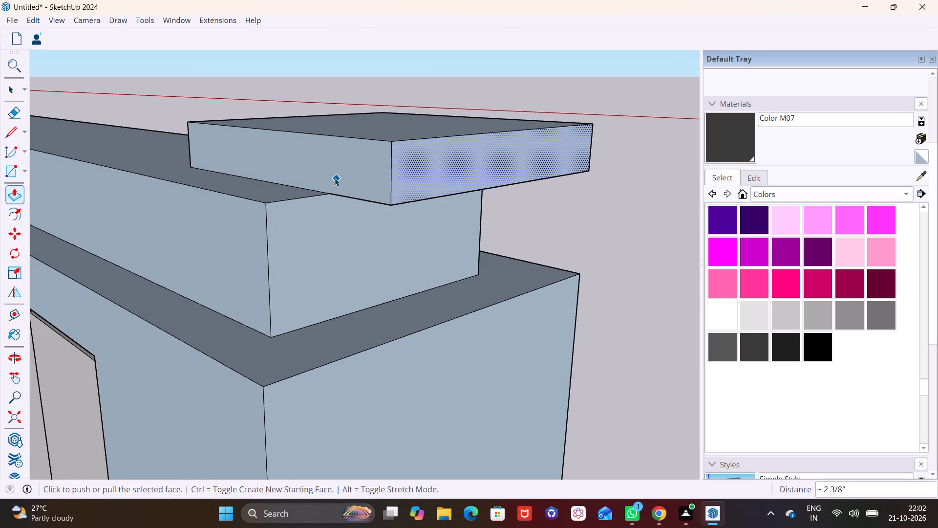
{"action": "left_click", "coordinate": [335, 178]}
{"action": "left_click", "coordinate": [15, 193]}
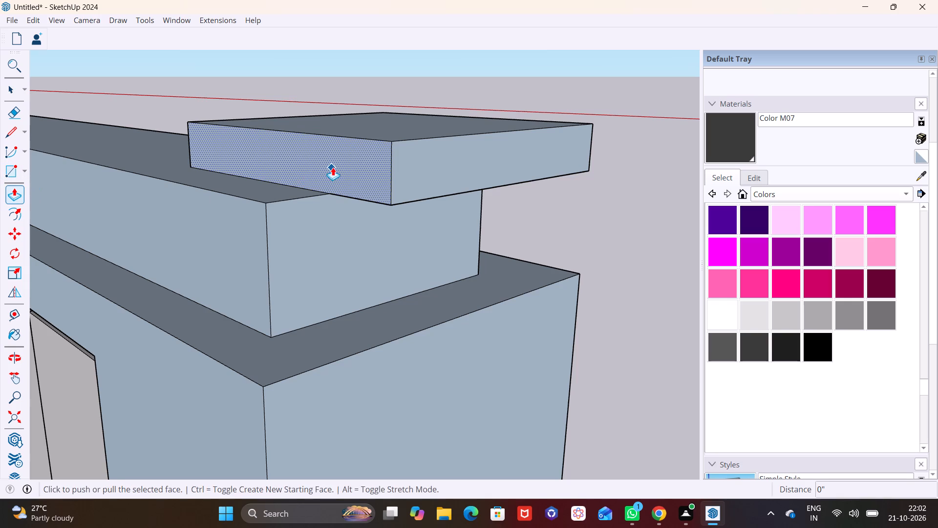
{"action": "left_click", "coordinate": [333, 167]}
{"action": "left_click", "coordinate": [190, 224]}
{"action": "left_click", "coordinate": [267, 168]}
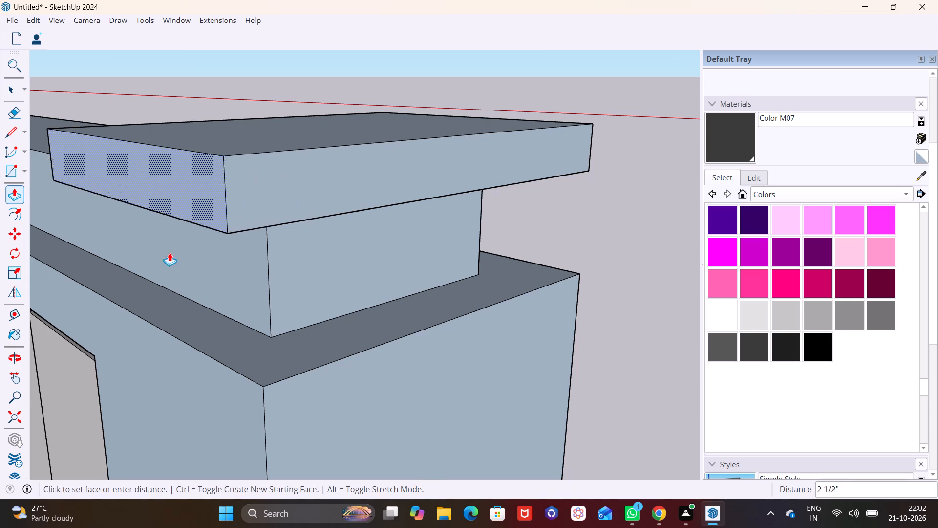
{"action": "left_click", "coordinate": [161, 325]}
Extend the block's inner end face about 18' 7 3/4" along the strip to line up with the beam's far end.
{"action": "middle_click_drag", "start_coordinate": [218, 267], "coordinate": [261, 275]}
{"action": "scroll", "coordinate": [224, 268], "scroll_direction": "down", "scroll_amount": 4}
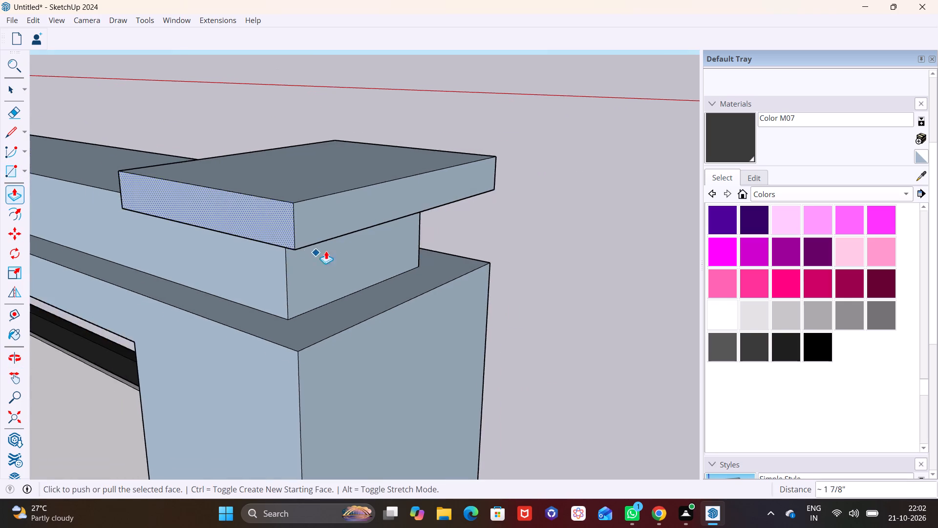
{"action": "middle_click_drag", "start_coordinate": [346, 244], "coordinate": [0, 215]}
{"action": "middle_click_drag", "start_coordinate": [346, 242], "coordinate": [103, 241]}
{"action": "scroll", "coordinate": [397, 237], "scroll_direction": "down", "scroll_amount": 3}
{"action": "middle_click_drag", "start_coordinate": [432, 254], "coordinate": [185, 254]}
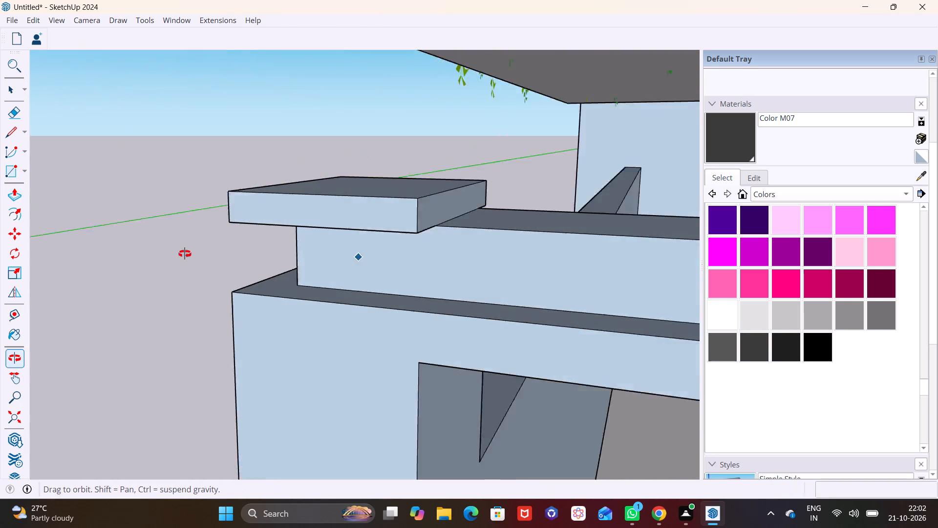
{"action": "middle_click_drag", "start_coordinate": [185, 254], "coordinate": [163, 254]}
{"action": "scroll", "coordinate": [344, 234], "scroll_direction": "down", "scroll_amount": 3}
{"action": "middle_click_drag", "start_coordinate": [408, 227], "coordinate": [183, 208], "text": "shift"}
{"action": "key", "text": "space"}
{"action": "left_click", "coordinate": [192, 198]}
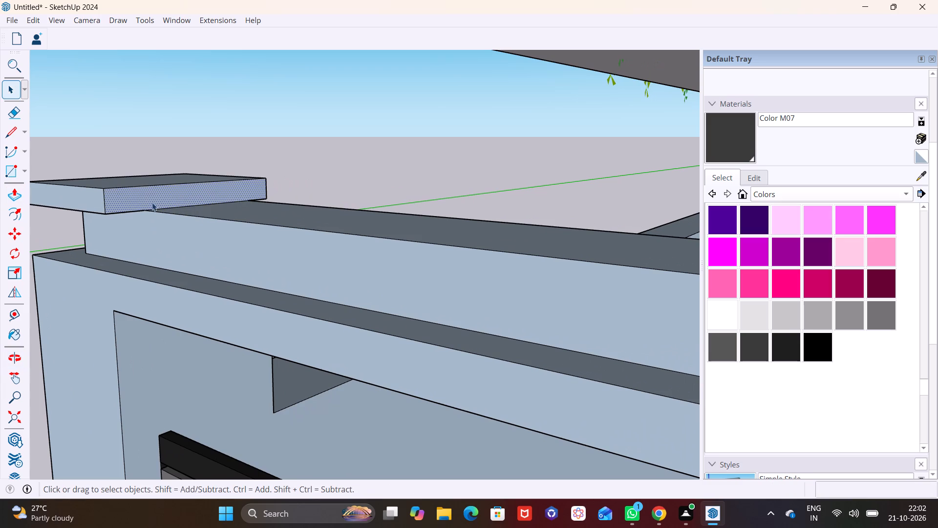
{"action": "left_click", "coordinate": [22, 193]}
{"action": "left_click", "coordinate": [168, 194]}
{"action": "scroll", "coordinate": [444, 256], "scroll_direction": "down", "scroll_amount": 5}
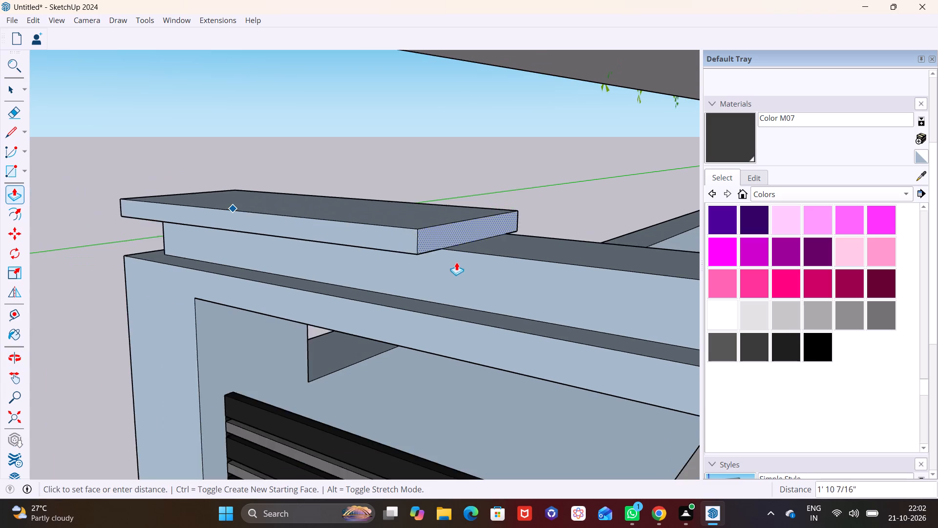
{"action": "scroll", "coordinate": [456, 262], "scroll_direction": "down", "scroll_amount": 6}
{"action": "middle_click_drag", "start_coordinate": [502, 298], "coordinate": [141, 146], "text": "shift"}
{"action": "scroll", "coordinate": [358, 201], "scroll_direction": "down", "scroll_amount": 7}
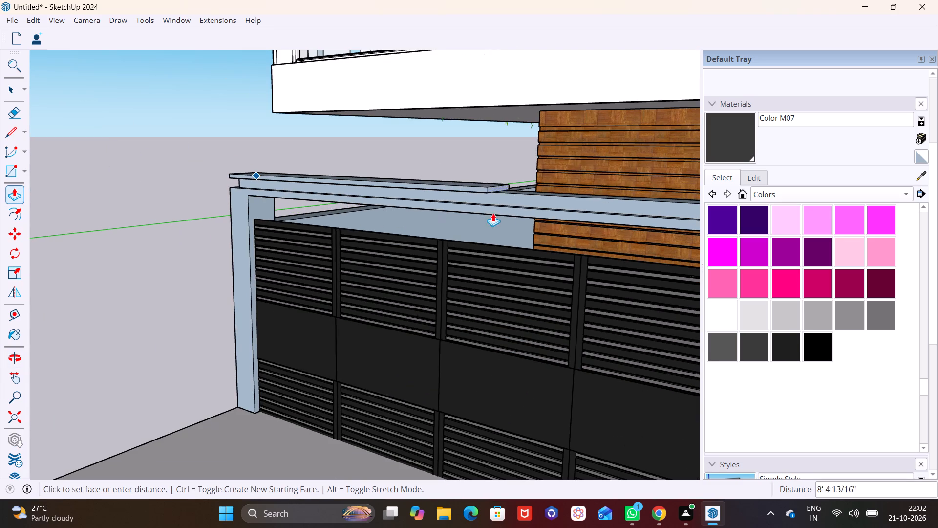
{"action": "middle_click_drag", "start_coordinate": [586, 233], "coordinate": [294, 220], "text": "shift"}
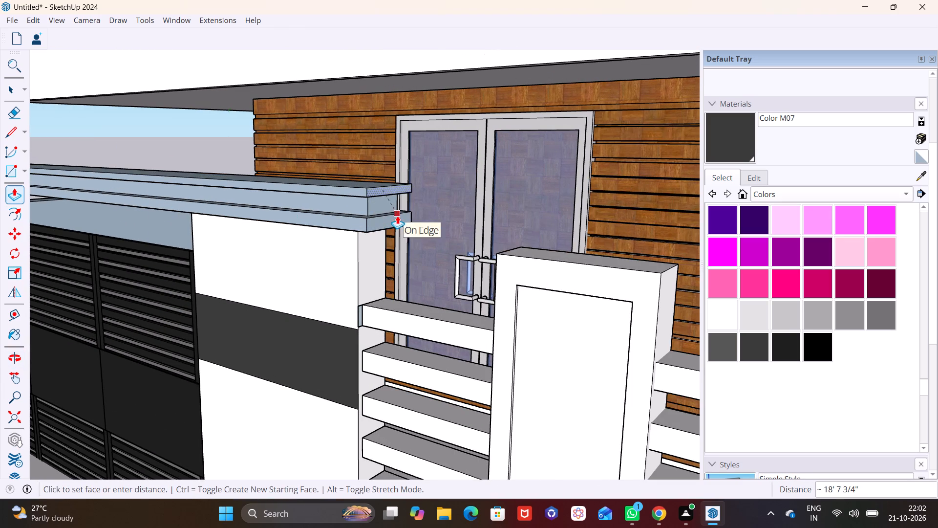
{"action": "left_click", "coordinate": [407, 213]}
{"action": "scroll", "coordinate": [339, 167], "scroll_direction": "up", "scroll_amount": 8}
{"action": "left_click", "coordinate": [409, 206]}
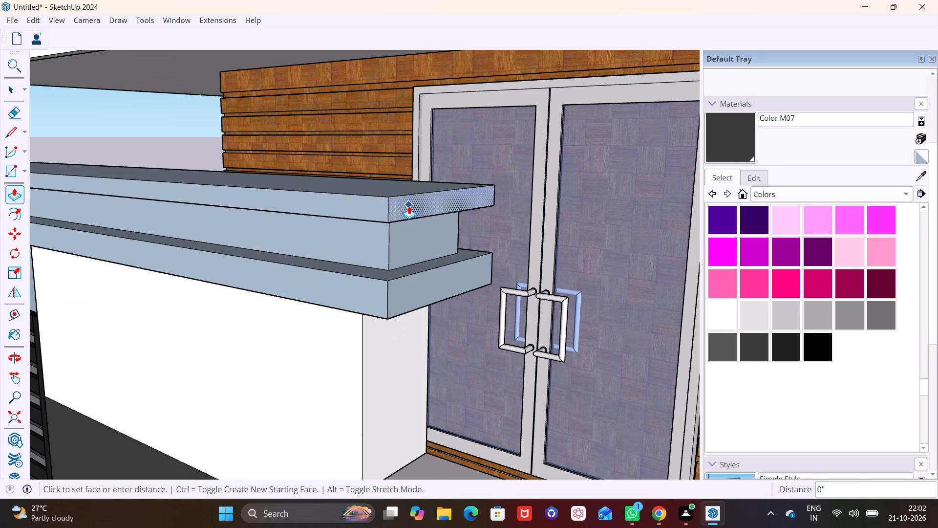
{"action": "left_click", "coordinate": [437, 265]}
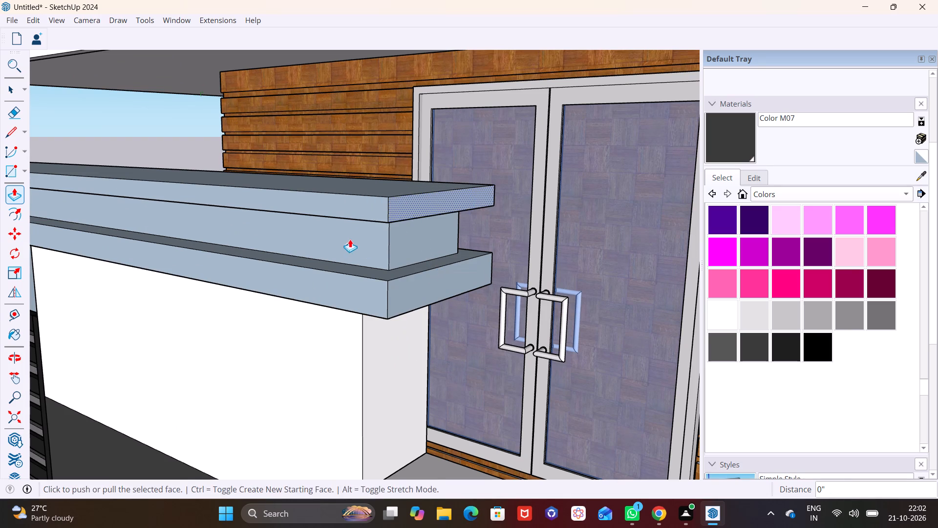
Sample Wood Floor Parquet from the house wall and paint the street-facing side of the recessed strip under the cap.
{"action": "middle_click_drag", "start_coordinate": [350, 239], "coordinate": [428, 129]}
{"action": "scroll", "coordinate": [428, 130], "scroll_direction": "up", "scroll_amount": 1}
{"action": "scroll", "coordinate": [390, 183], "scroll_direction": "down", "scroll_amount": 13}
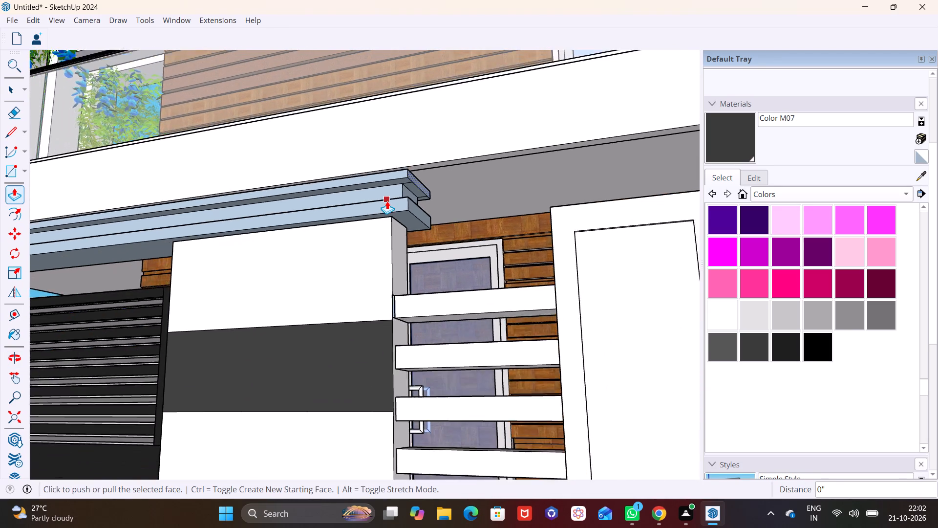
{"action": "scroll", "coordinate": [387, 201], "scroll_direction": "down", "scroll_amount": 5}
{"action": "middle_click_drag", "start_coordinate": [387, 209], "coordinate": [456, 302]}
{"action": "key", "text": "space"}
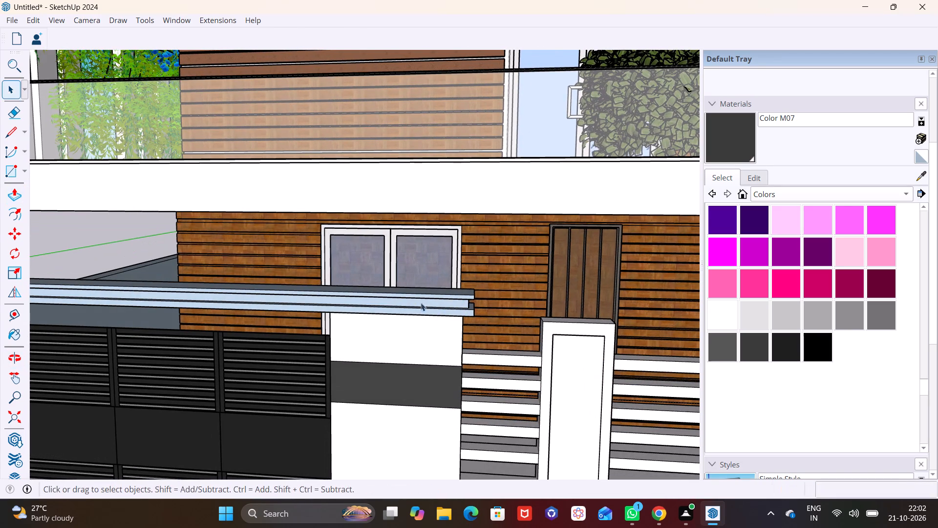
{"action": "left_click", "coordinate": [421, 298]}
{"action": "scroll", "coordinate": [426, 301], "scroll_direction": "up", "scroll_amount": 7}
{"action": "left_click", "coordinate": [426, 302]}
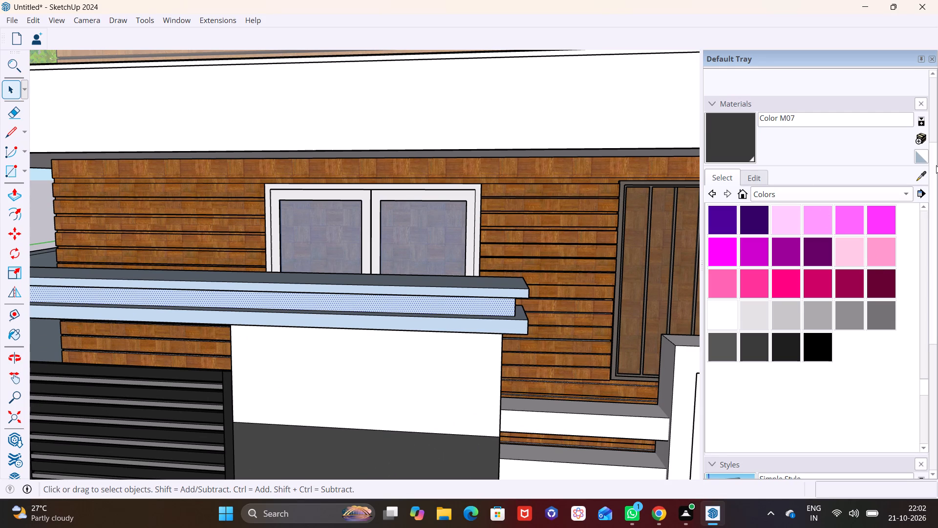
{"action": "left_click", "coordinate": [922, 176]}
{"action": "scroll", "coordinate": [620, 215], "scroll_direction": "down", "scroll_amount": 5}
{"action": "middle_click_drag", "start_coordinate": [597, 243], "coordinate": [547, 246], "text": "shift"}
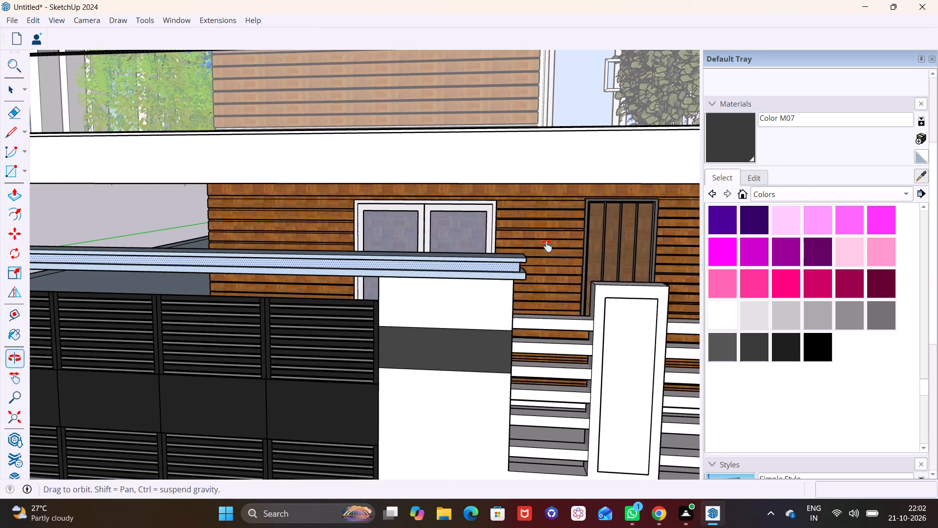
{"action": "middle_click_drag", "start_coordinate": [547, 246], "coordinate": [461, 235], "text": "shift"}
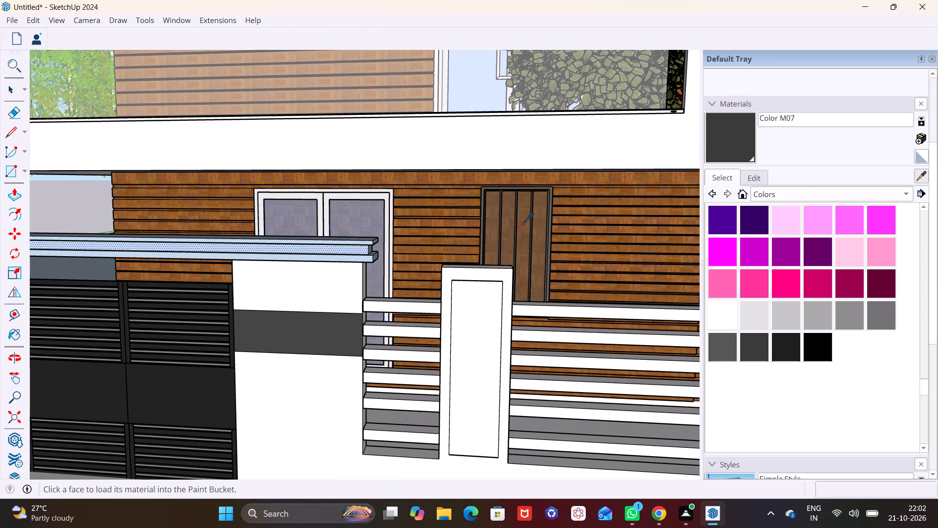
{"action": "scroll", "coordinate": [526, 221], "scroll_direction": "down", "scroll_amount": 7}
{"action": "scroll", "coordinate": [500, 237], "scroll_direction": "up", "scroll_amount": 7}
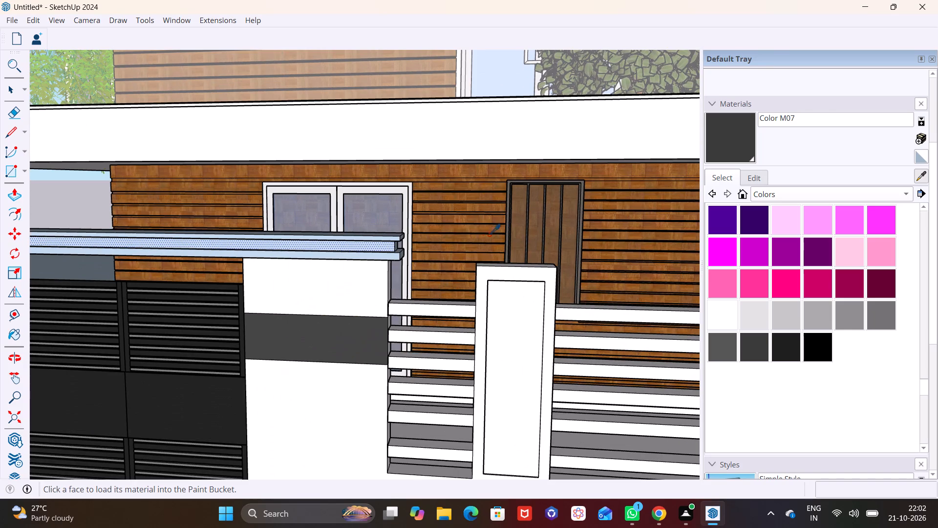
{"action": "left_click", "coordinate": [477, 229]}
{"action": "left_click", "coordinate": [361, 245]}
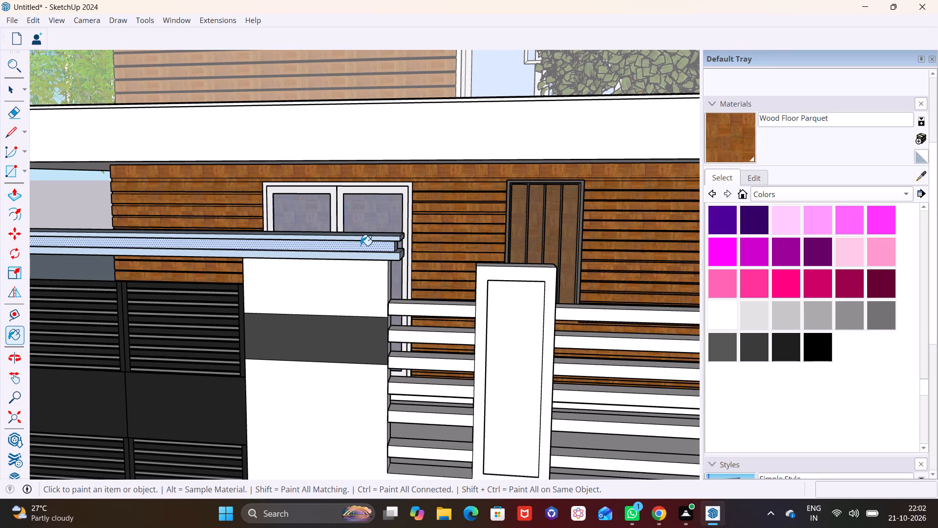
Paint both end faces of the recessed strip with Wood Floor Parquet.
{"action": "scroll", "coordinate": [388, 255], "scroll_direction": "down", "scroll_amount": 6}
{"action": "middle_click_drag", "start_coordinate": [441, 275], "coordinate": [277, 252]}
{"action": "scroll", "coordinate": [274, 209], "scroll_direction": "up", "scroll_amount": 9}
{"action": "left_click", "coordinate": [259, 321]}
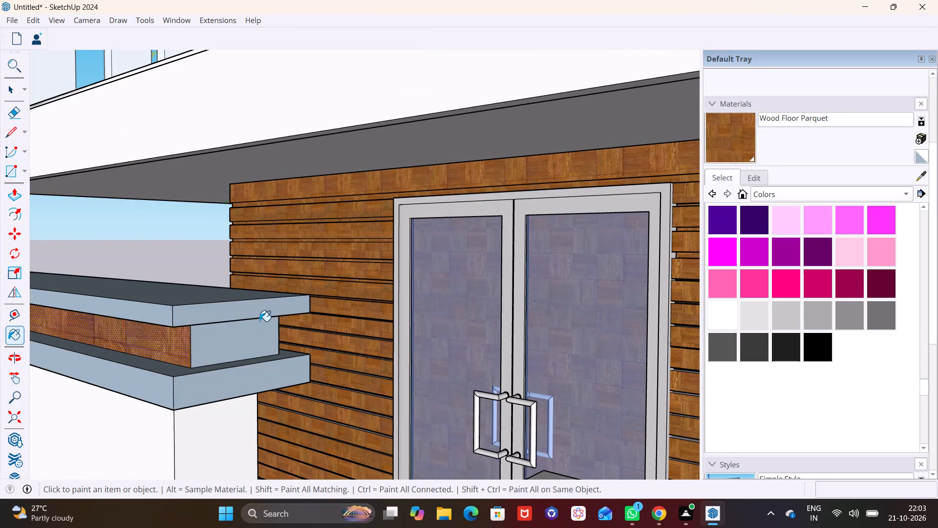
{"action": "scroll", "coordinate": [264, 324], "scroll_direction": "down", "scroll_amount": 12}
{"action": "middle_click_drag", "start_coordinate": [304, 311], "coordinate": [640, 237]}
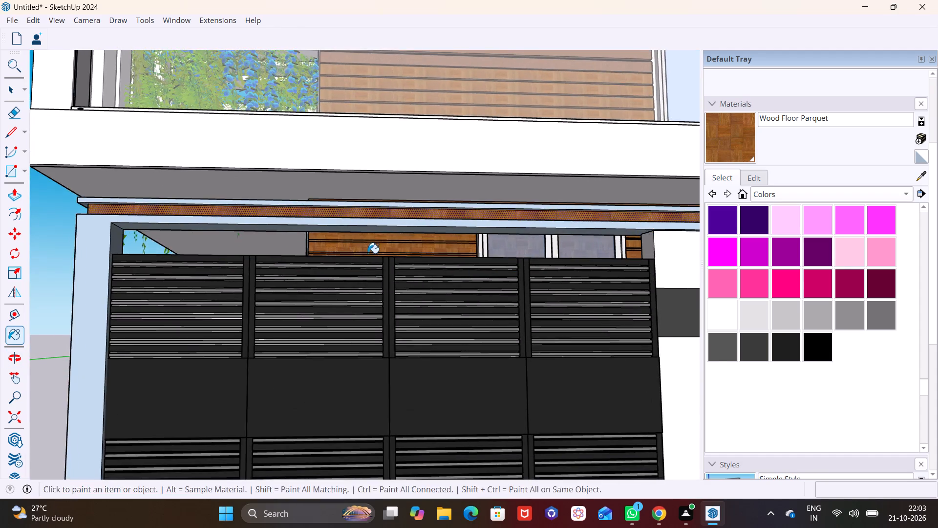
{"action": "middle_click_drag", "start_coordinate": [368, 253], "coordinate": [567, 274]}
{"action": "left_click", "coordinate": [498, 251]}
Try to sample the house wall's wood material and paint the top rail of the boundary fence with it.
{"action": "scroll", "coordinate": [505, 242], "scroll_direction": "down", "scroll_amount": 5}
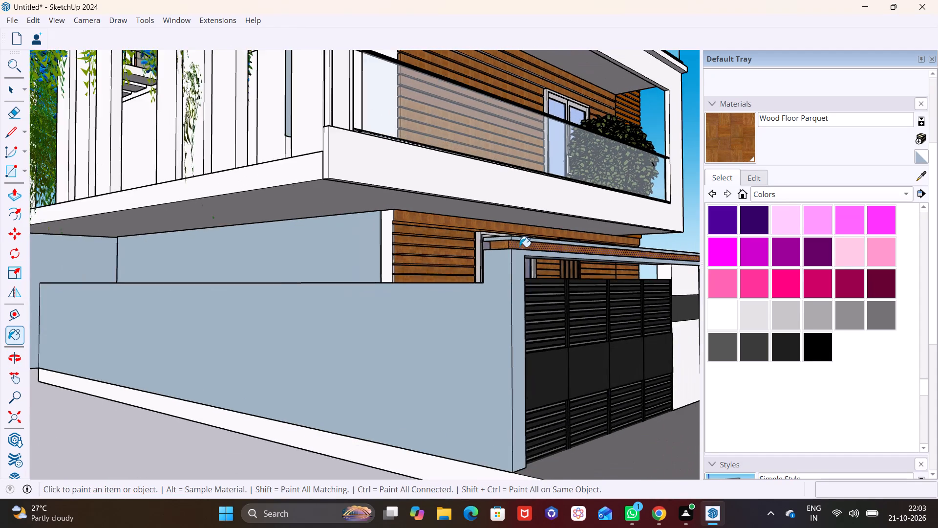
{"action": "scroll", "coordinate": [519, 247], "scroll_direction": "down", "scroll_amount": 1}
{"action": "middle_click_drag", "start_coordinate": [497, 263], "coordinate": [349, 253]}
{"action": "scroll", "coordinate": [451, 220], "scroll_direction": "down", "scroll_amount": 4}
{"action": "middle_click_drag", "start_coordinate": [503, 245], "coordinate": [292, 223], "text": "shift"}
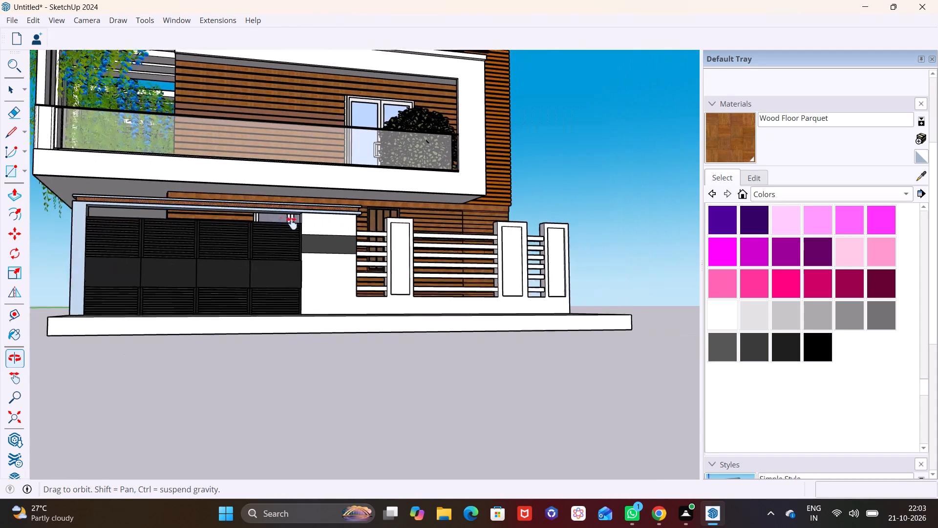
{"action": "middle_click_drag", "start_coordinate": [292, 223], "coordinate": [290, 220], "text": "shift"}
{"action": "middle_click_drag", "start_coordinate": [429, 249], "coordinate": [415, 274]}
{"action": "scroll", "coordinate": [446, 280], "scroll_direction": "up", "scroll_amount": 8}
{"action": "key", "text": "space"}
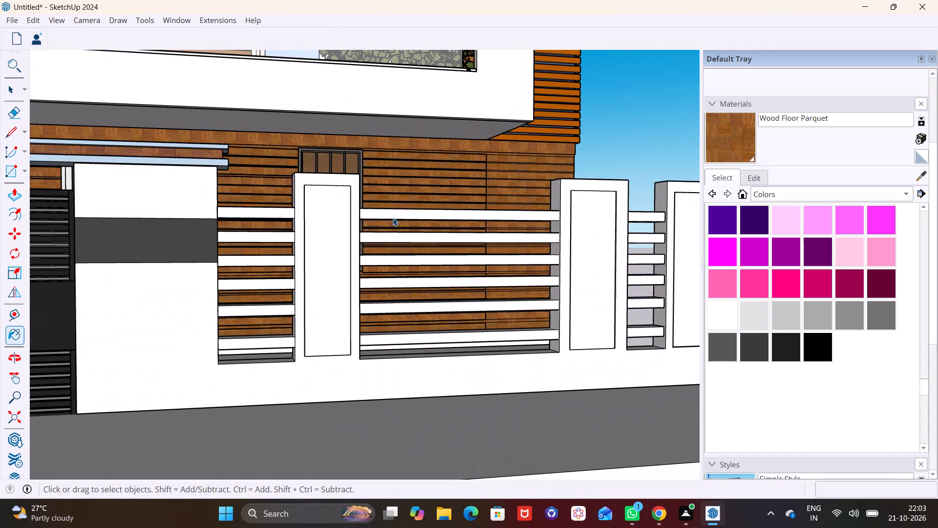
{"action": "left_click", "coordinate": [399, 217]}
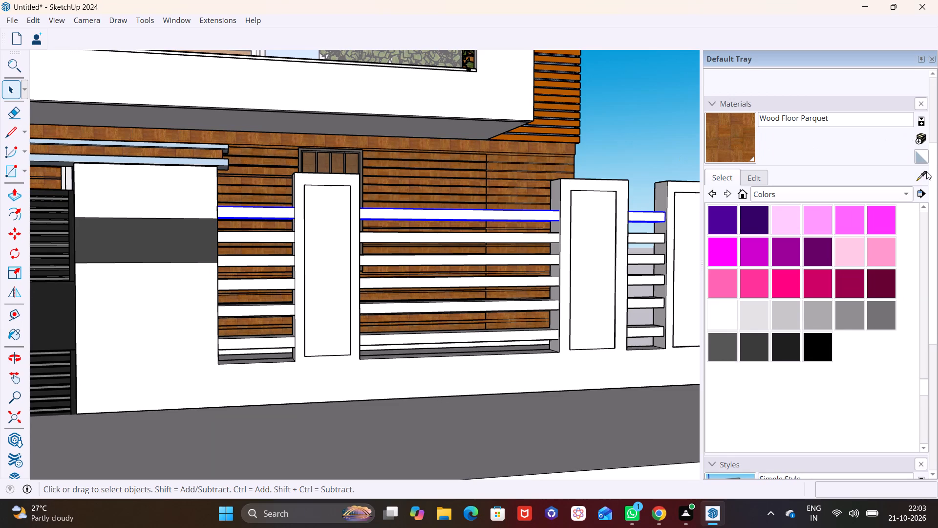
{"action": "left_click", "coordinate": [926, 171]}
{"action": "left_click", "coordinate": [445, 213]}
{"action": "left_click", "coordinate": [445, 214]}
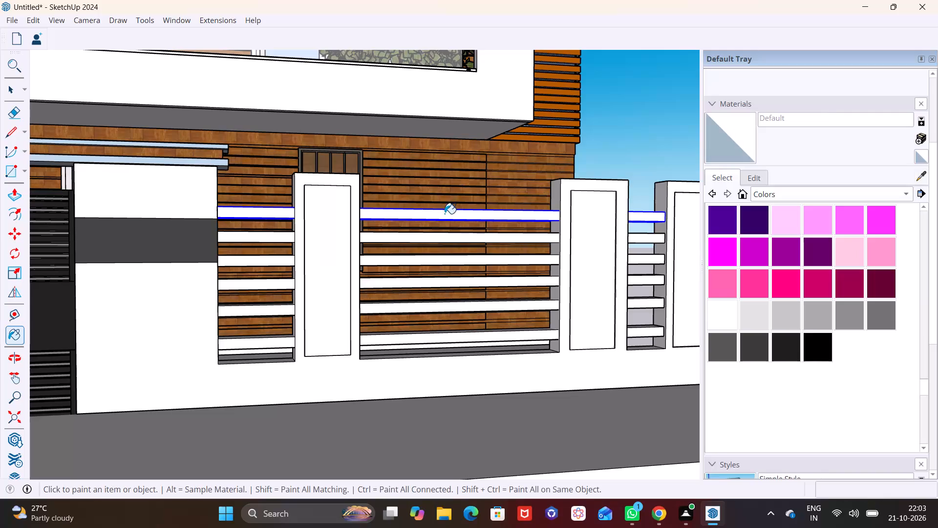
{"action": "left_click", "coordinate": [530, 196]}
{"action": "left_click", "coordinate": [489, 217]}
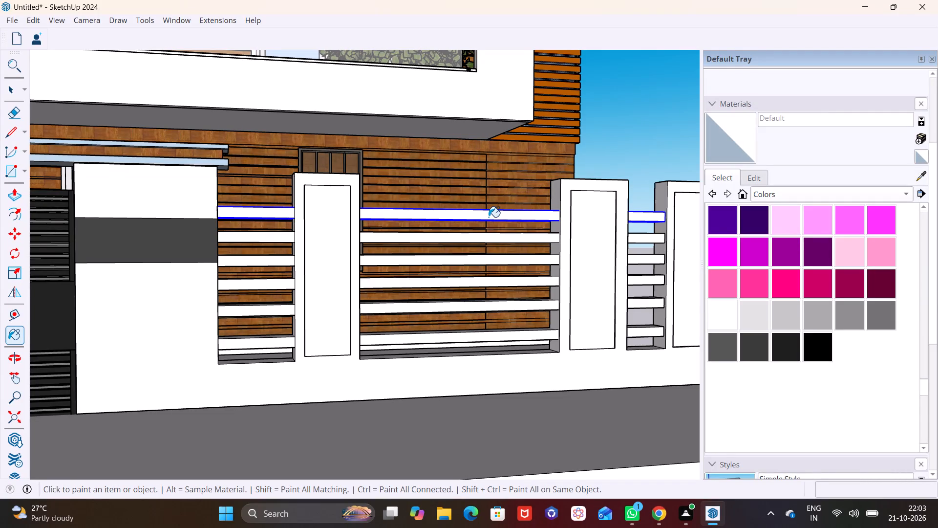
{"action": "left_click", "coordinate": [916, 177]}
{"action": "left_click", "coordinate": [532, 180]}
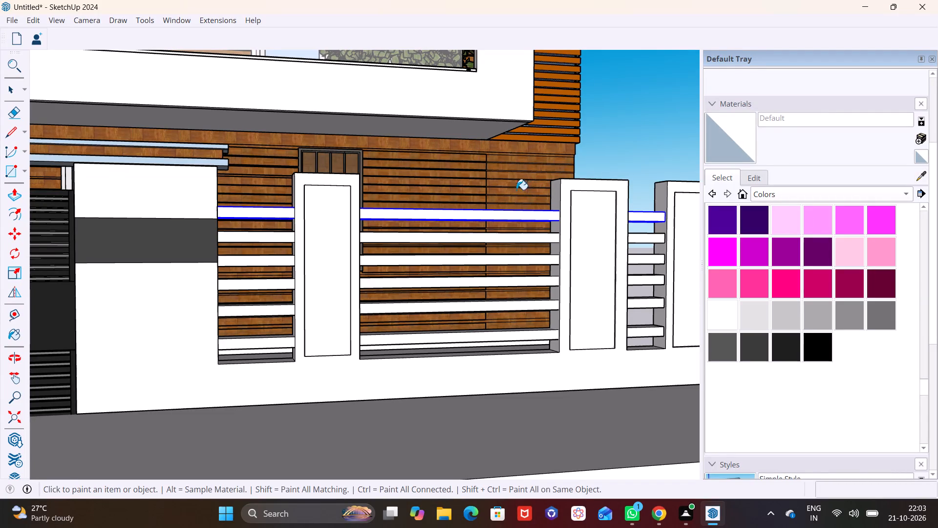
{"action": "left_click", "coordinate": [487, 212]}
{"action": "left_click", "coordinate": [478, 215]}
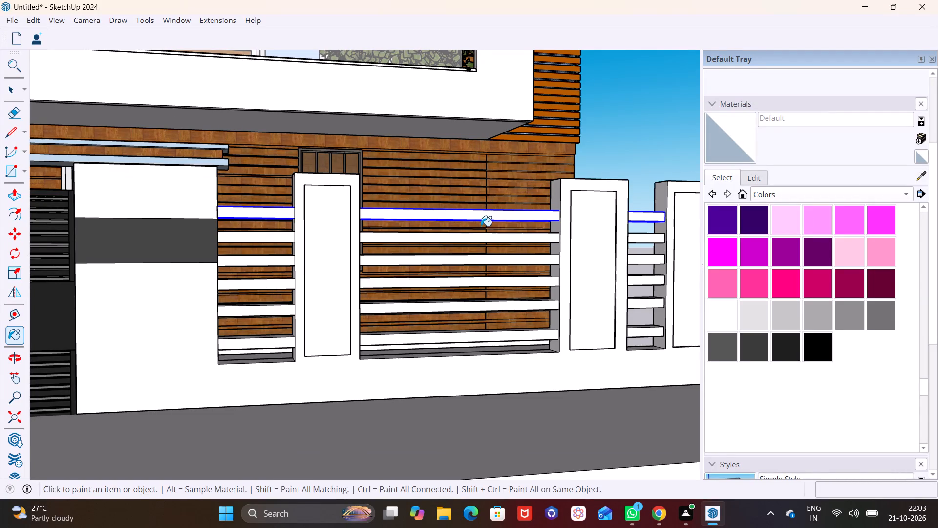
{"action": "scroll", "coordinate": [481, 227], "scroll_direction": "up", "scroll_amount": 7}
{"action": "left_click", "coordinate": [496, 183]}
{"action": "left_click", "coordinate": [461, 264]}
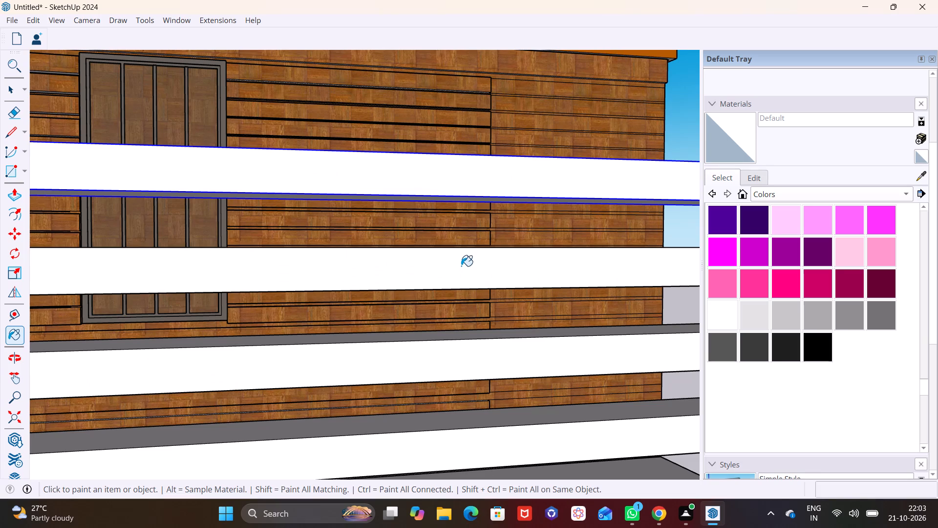
Sample Wood Floor Parquet from the house wall and paint all six horizontal rails of the boundary fence with it.
{"action": "scroll", "coordinate": [466, 264], "scroll_direction": "down", "scroll_amount": 7}
{"action": "middle_click_drag", "start_coordinate": [517, 254], "coordinate": [486, 370]}
{"action": "scroll", "coordinate": [486, 370], "scroll_direction": "down", "scroll_amount": 1}
{"action": "middle_click_drag", "start_coordinate": [485, 363], "coordinate": [492, 221]}
{"action": "scroll", "coordinate": [509, 233], "scroll_direction": "down", "scroll_amount": 2}
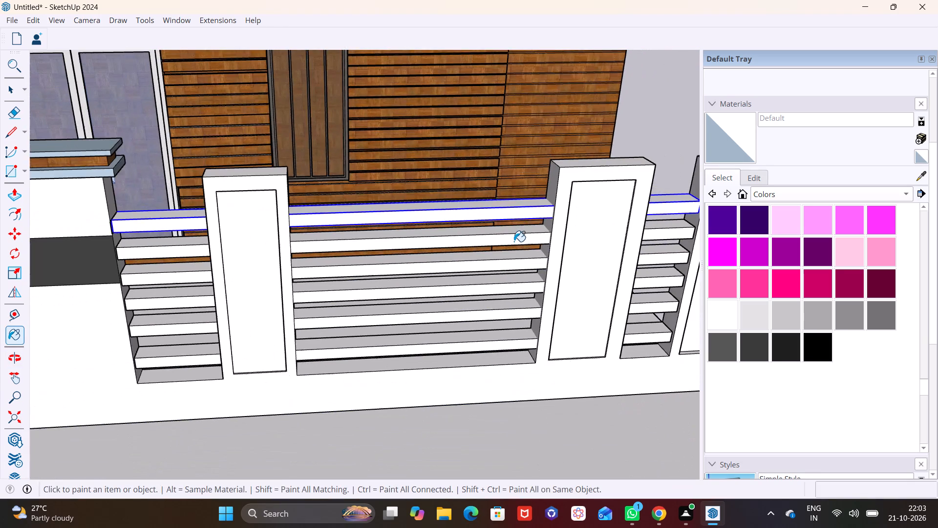
{"action": "scroll", "coordinate": [514, 242], "scroll_direction": "down", "scroll_amount": 3}
{"action": "left_click", "coordinate": [730, 179]}
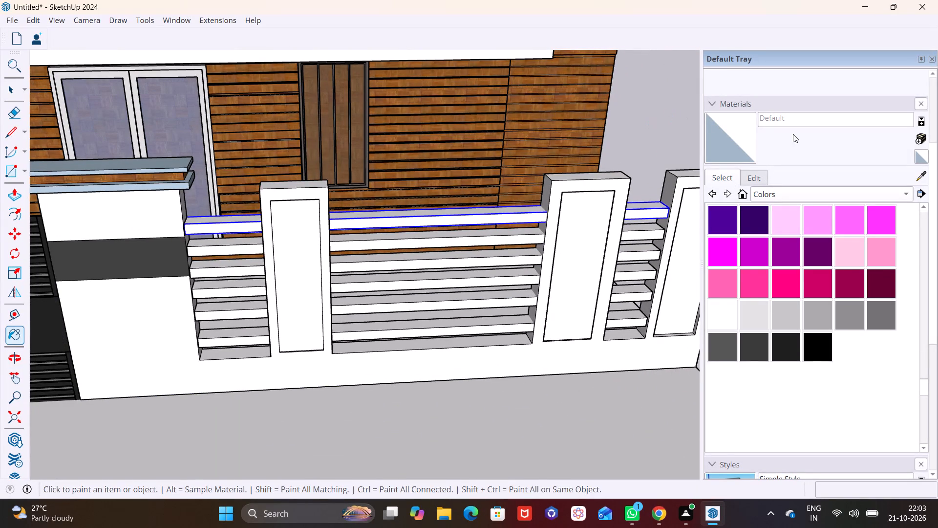
{"action": "left_click", "coordinate": [730, 179]}
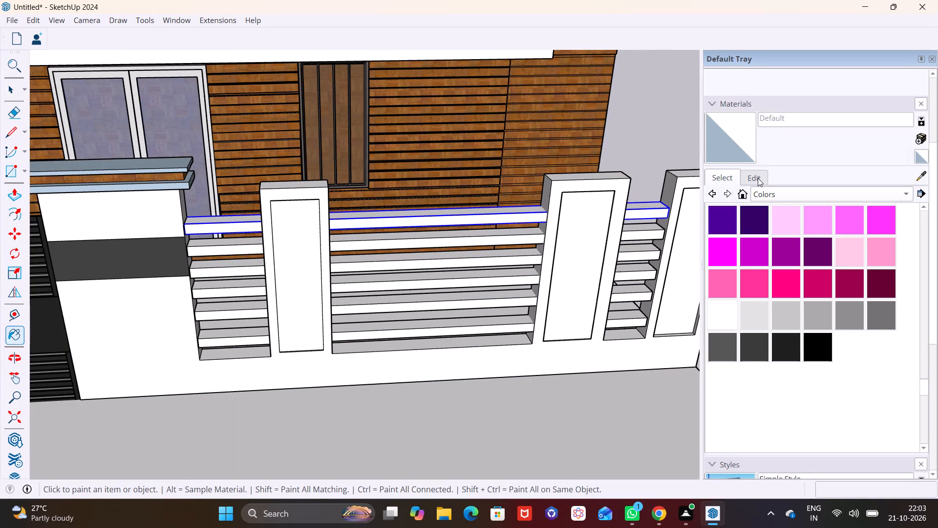
{"action": "left_click", "coordinate": [758, 178]}
{"action": "left_click", "coordinate": [718, 176]}
{"action": "left_click", "coordinate": [919, 177]}
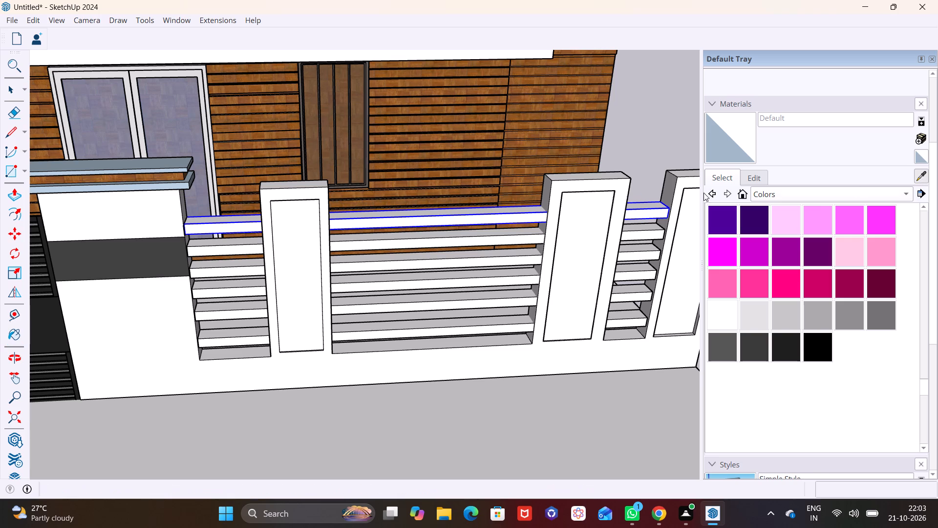
{"action": "left_click", "coordinate": [520, 163]}
{"action": "left_click", "coordinate": [482, 216]}
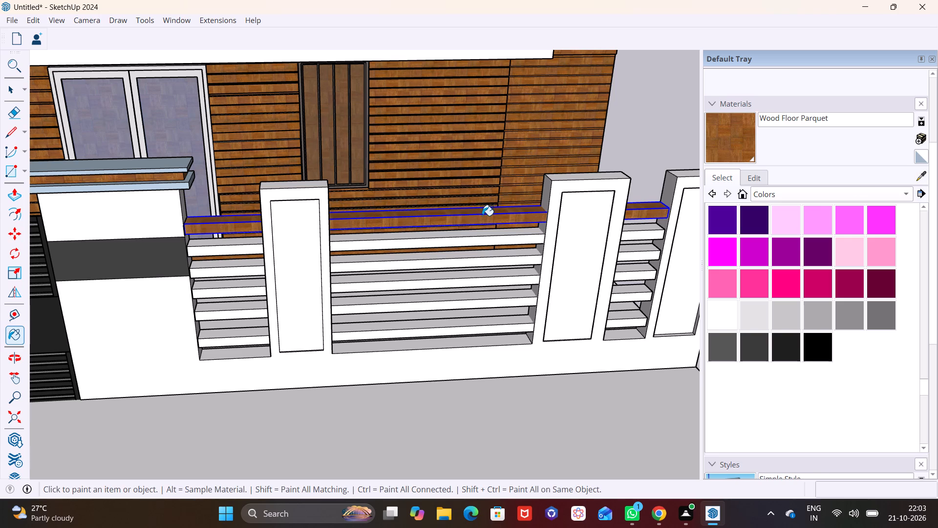
{"action": "left_click", "coordinate": [471, 240]}
{"action": "left_click", "coordinate": [468, 252]}
{"action": "left_click", "coordinate": [476, 276]}
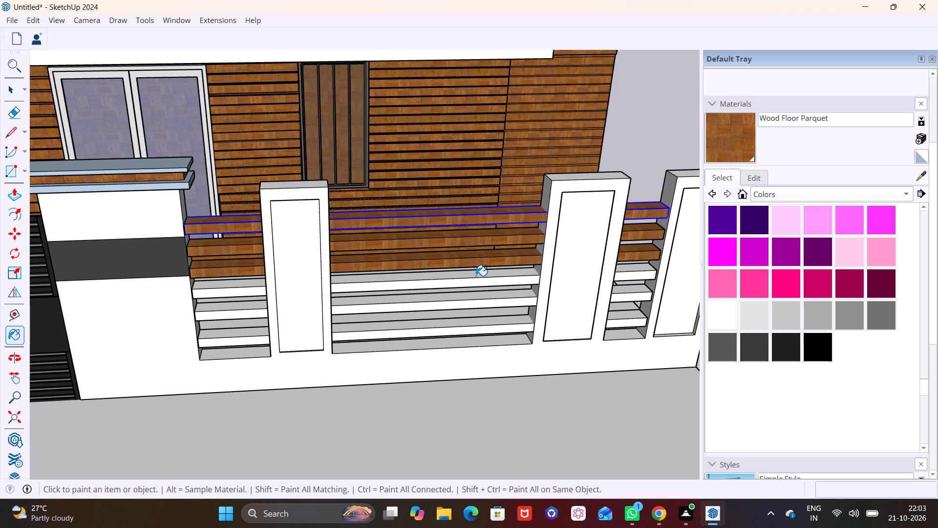
{"action": "left_click", "coordinate": [482, 295]}
{"action": "left_click", "coordinate": [498, 321]}
Examine the boundary wall and the whole house front from the street, selecting the front ground slab.
{"action": "scroll", "coordinate": [496, 311], "scroll_direction": "down", "scroll_amount": 5}
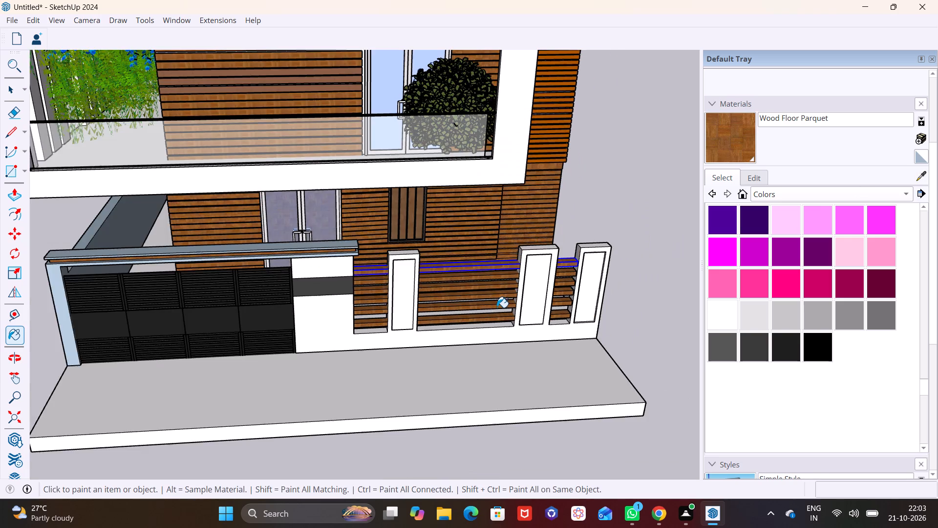
{"action": "scroll", "coordinate": [497, 308], "scroll_direction": "down", "scroll_amount": 3}
{"action": "key", "text": "space"}
{"action": "left_click", "coordinate": [592, 354]}
{"action": "middle_click_drag", "start_coordinate": [588, 350], "coordinate": [564, 285]}
{"action": "scroll", "coordinate": [580, 337], "scroll_direction": "up", "scroll_amount": 1}
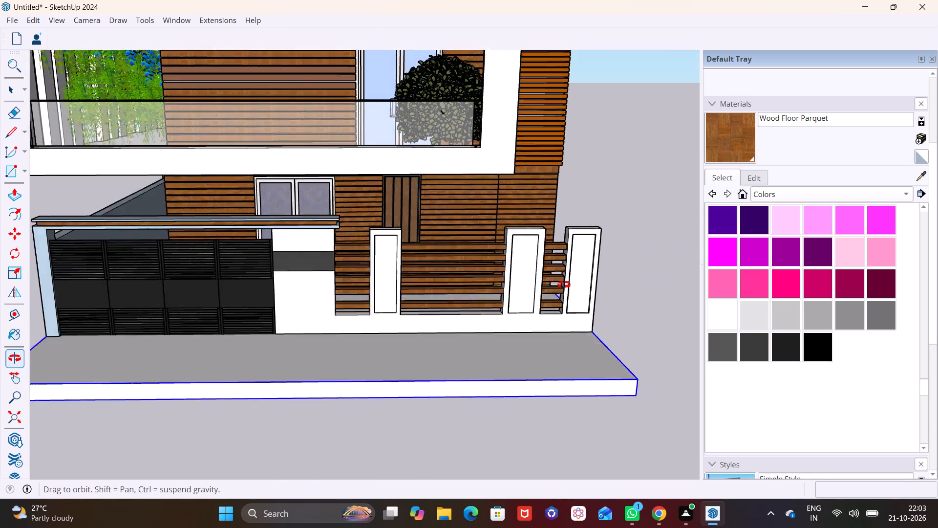
{"action": "middle_click_drag", "start_coordinate": [564, 285], "coordinate": [556, 230]}
{"action": "scroll", "coordinate": [498, 271], "scroll_direction": "up", "scroll_amount": 2}
{"action": "scroll", "coordinate": [517, 288], "scroll_direction": "down", "scroll_amount": 4}
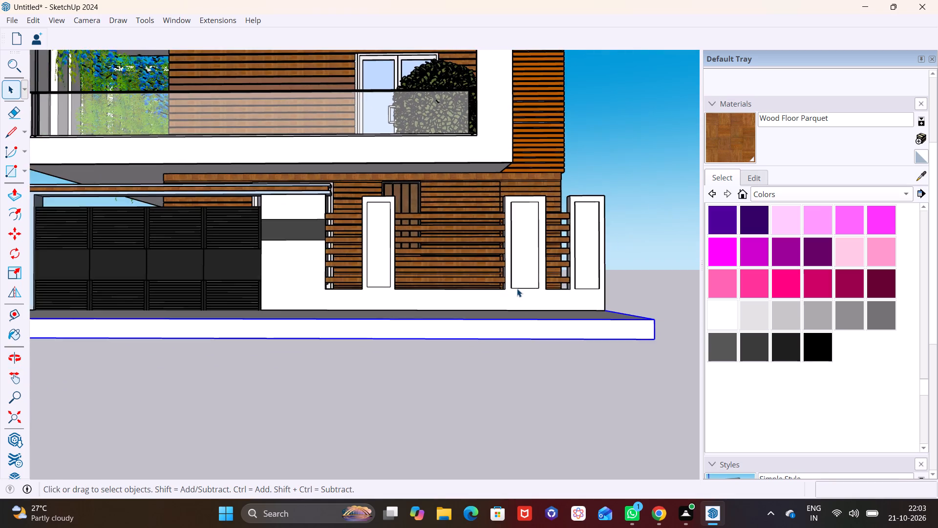
{"action": "scroll", "coordinate": [517, 288], "scroll_direction": "down", "scroll_amount": 2}
{"action": "scroll", "coordinate": [539, 346], "scroll_direction": "down", "scroll_amount": 6}
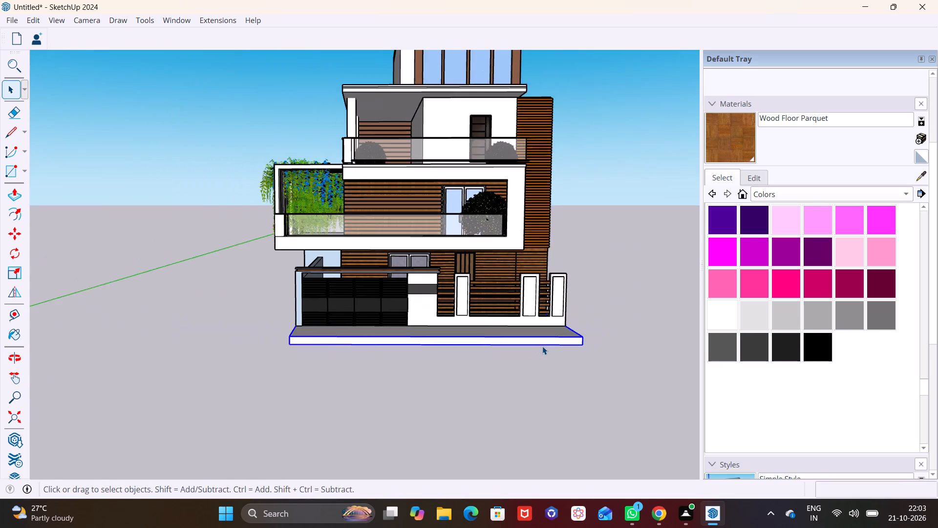
{"action": "scroll", "coordinate": [542, 346], "scroll_direction": "down", "scroll_amount": 4}
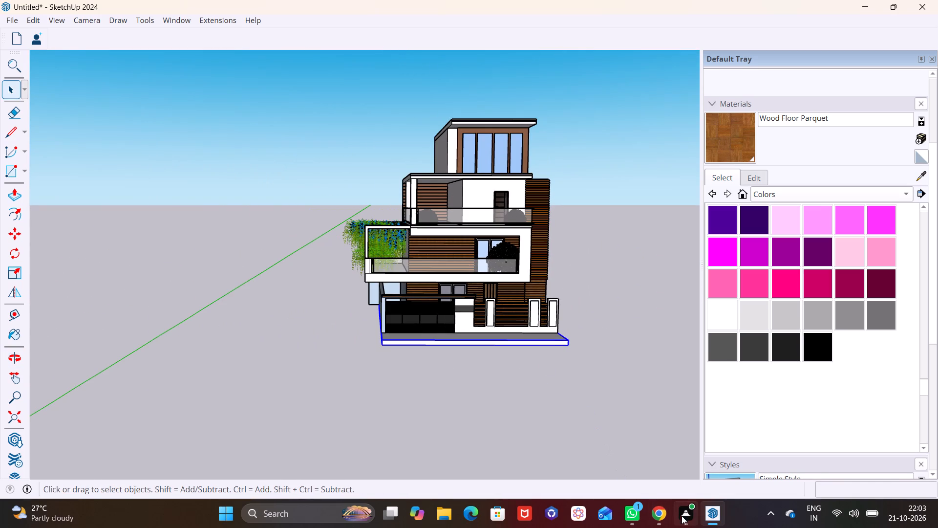
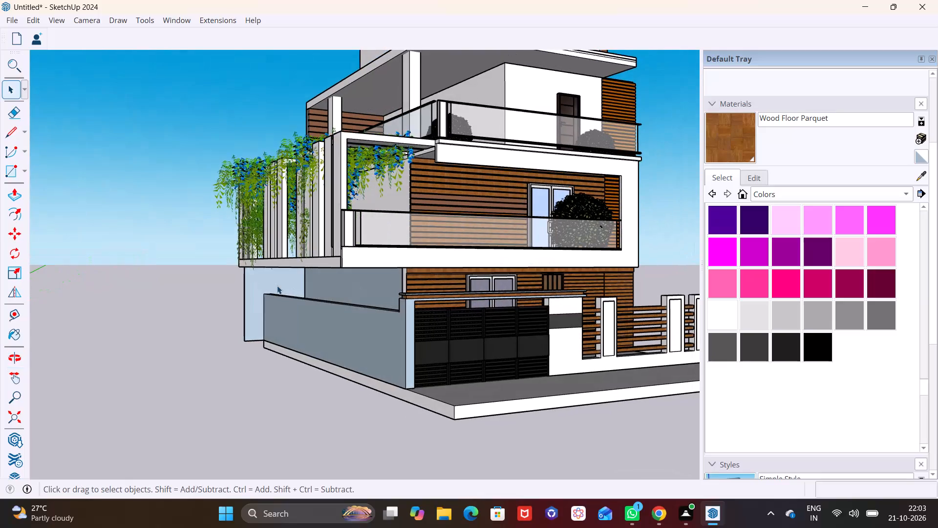
Move the rear wall's projecting vertical edge about 2' 9" inward, flush with the end of the side boundary wall.
{"action": "middle_click_drag", "start_coordinate": [277, 286], "coordinate": [543, 277]}
{"action": "middle_click_drag", "start_coordinate": [228, 308], "coordinate": [315, 306]}
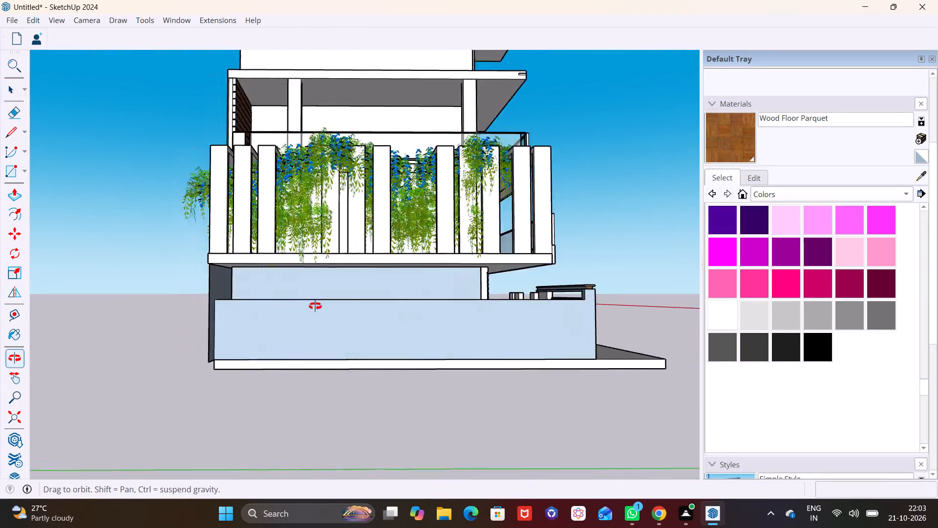
{"action": "middle_click_drag", "start_coordinate": [315, 306], "coordinate": [477, 301]}
{"action": "scroll", "coordinate": [376, 316], "scroll_direction": "up", "scroll_amount": 4}
{"action": "middle_click_drag", "start_coordinate": [432, 339], "coordinate": [309, 337]}
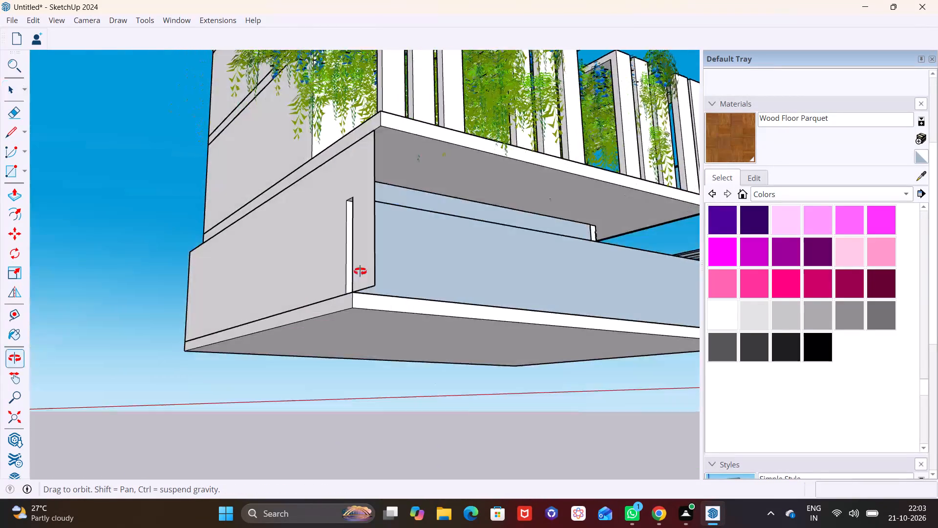
{"action": "middle_click_drag", "start_coordinate": [397, 286], "coordinate": [182, 342]}
{"action": "middle_click_drag", "start_coordinate": [284, 334], "coordinate": [225, 383]}
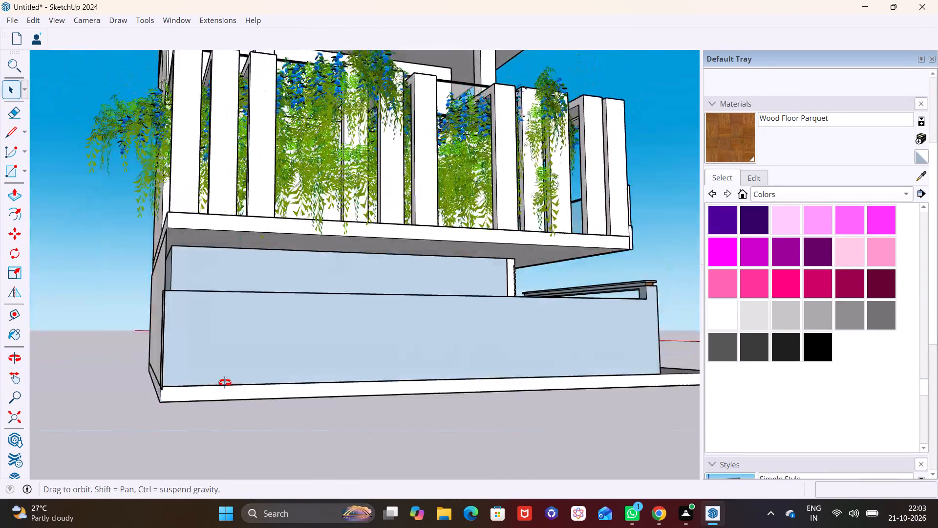
{"action": "middle_click_drag", "start_coordinate": [225, 383], "coordinate": [208, 388]}
{"action": "scroll", "coordinate": [271, 333], "scroll_direction": "down", "scroll_amount": 4}
{"action": "middle_click_drag", "start_coordinate": [353, 317], "coordinate": [326, 370]}
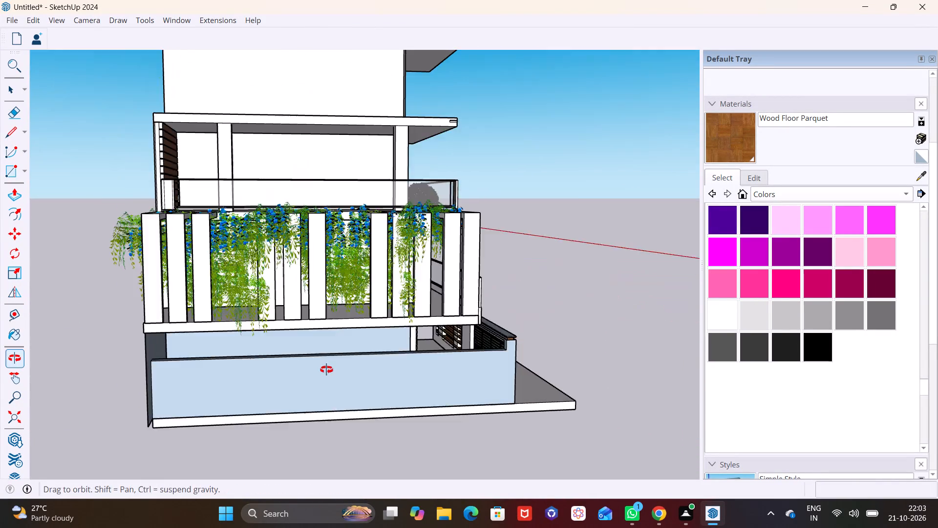
{"action": "middle_click_drag", "start_coordinate": [326, 370], "coordinate": [317, 374]}
{"action": "middle_click_drag", "start_coordinate": [267, 356], "coordinate": [401, 223], "text": "shift"}
{"action": "middle_click_drag", "start_coordinate": [404, 320], "coordinate": [222, 330]}
{"action": "scroll", "coordinate": [127, 266], "scroll_direction": "up", "scroll_amount": 6}
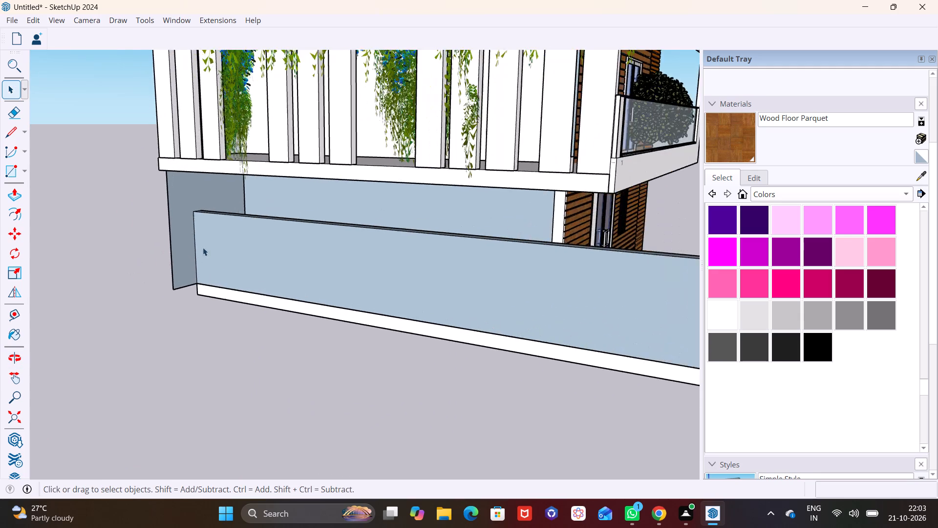
{"action": "scroll", "coordinate": [203, 247], "scroll_direction": "up", "scroll_amount": 4}
{"action": "left_click", "coordinate": [146, 220]}
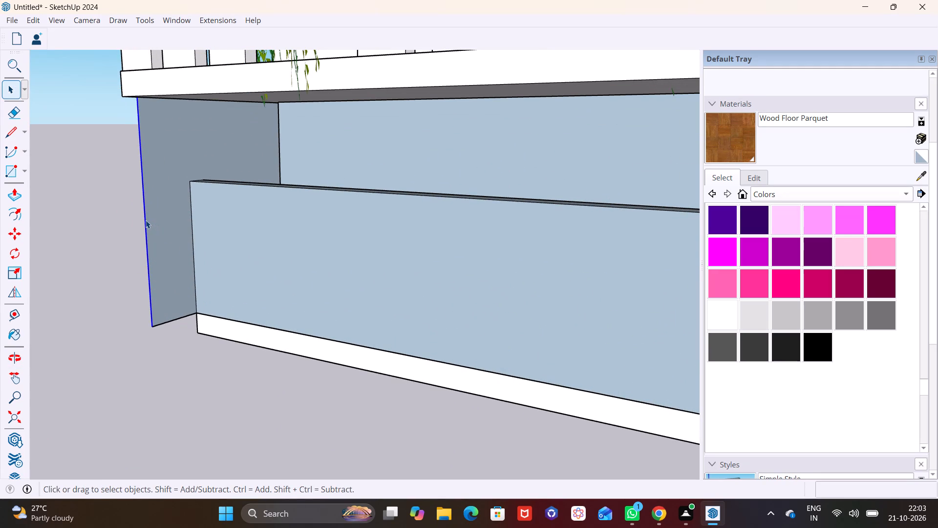
{"action": "key", "text": "m"}
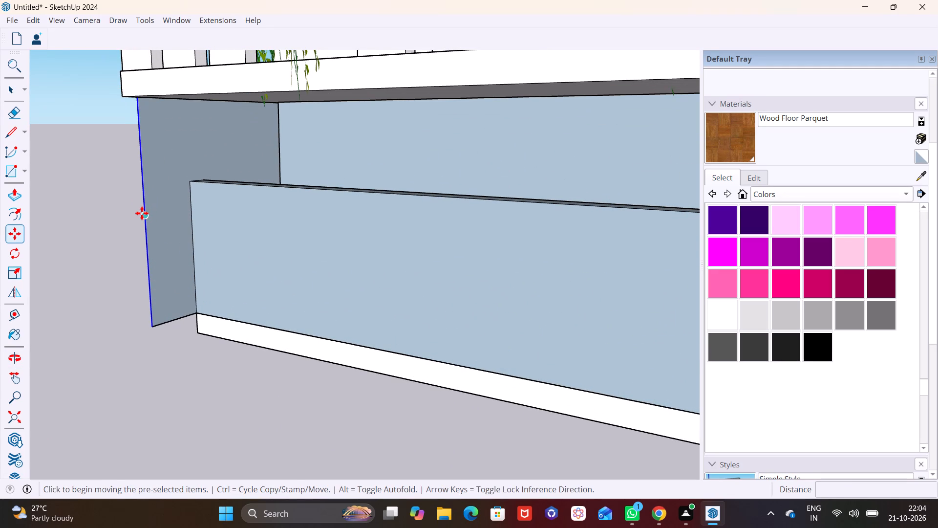
{"action": "left_click_drag", "start_coordinate": [142, 213], "coordinate": [189, 200]}
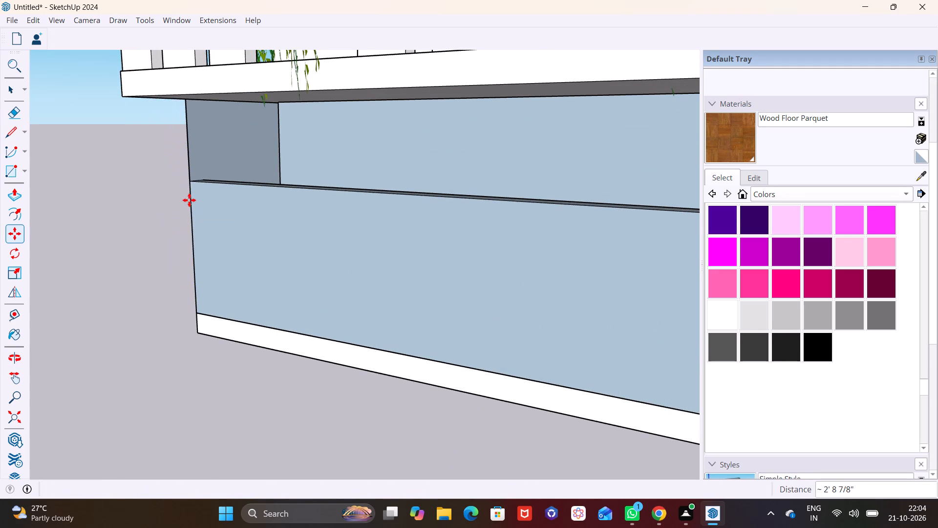
{"action": "key", "text": "space"}
{"action": "left_click", "coordinate": [114, 228]}
Draw a rectangle about 1' by 6' 4" closing the gap between the rear wall and the boundary wall's end.
{"action": "middle_click_drag", "start_coordinate": [288, 299], "coordinate": [610, 324]}
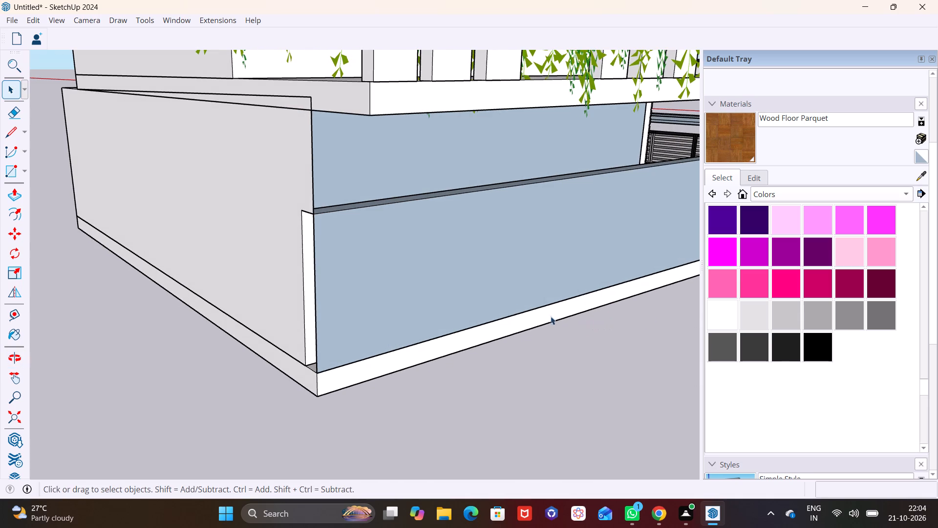
{"action": "scroll", "coordinate": [334, 349], "scroll_direction": "up", "scroll_amount": 5}
{"action": "middle_click_drag", "start_coordinate": [333, 337], "coordinate": [476, 319]}
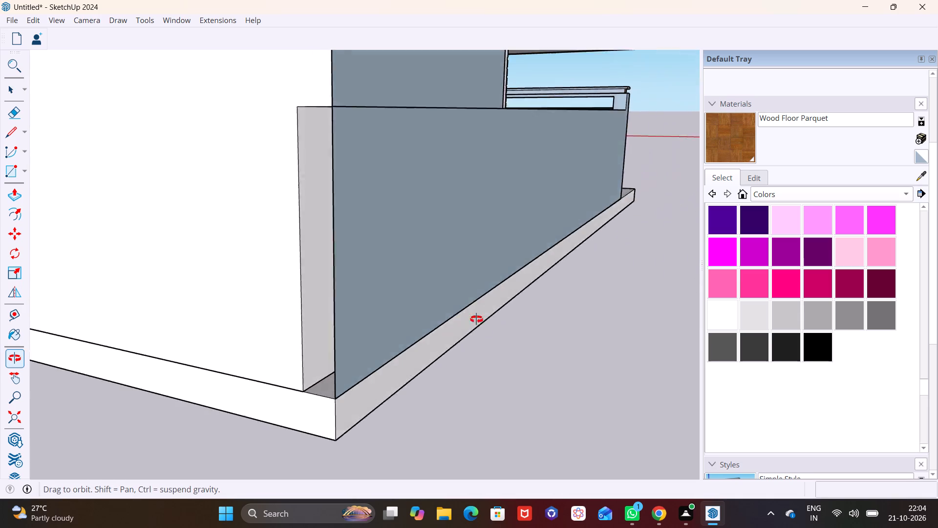
{"action": "middle_click_drag", "start_coordinate": [476, 319], "coordinate": [569, 313]}
{"action": "scroll", "coordinate": [367, 313], "scroll_direction": "down", "scroll_amount": 2}
{"action": "middle_click_drag", "start_coordinate": [365, 321], "coordinate": [411, 258], "text": "shift"}
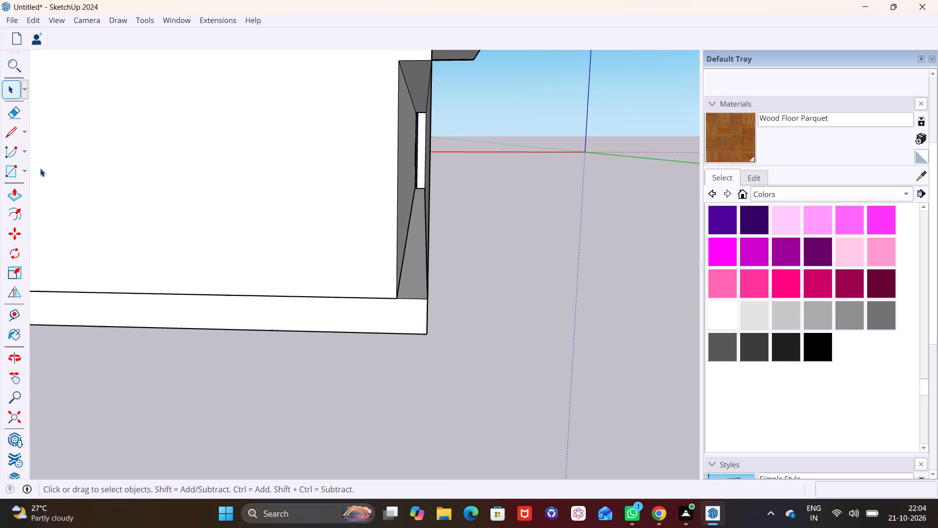
{"action": "left_click", "coordinate": [26, 168]}
{"action": "left_click", "coordinate": [53, 193]}
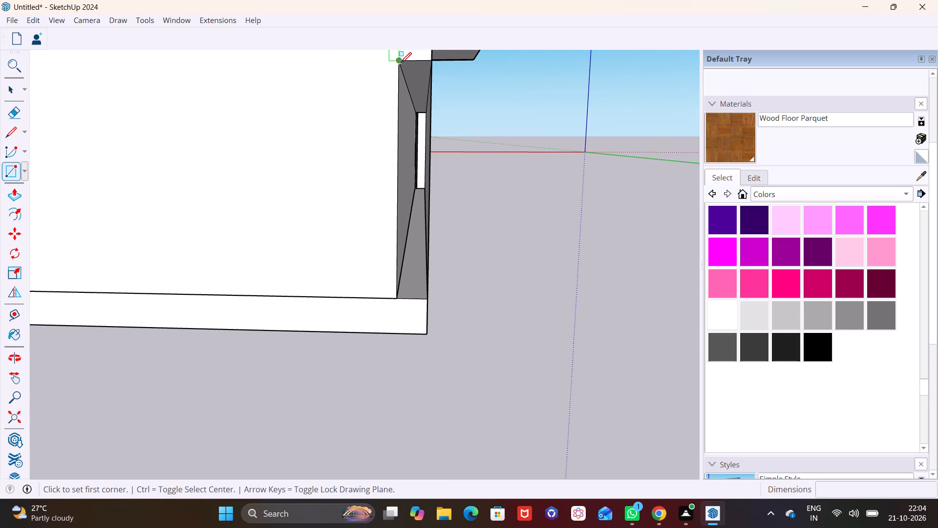
{"action": "left_click", "coordinate": [401, 62]}
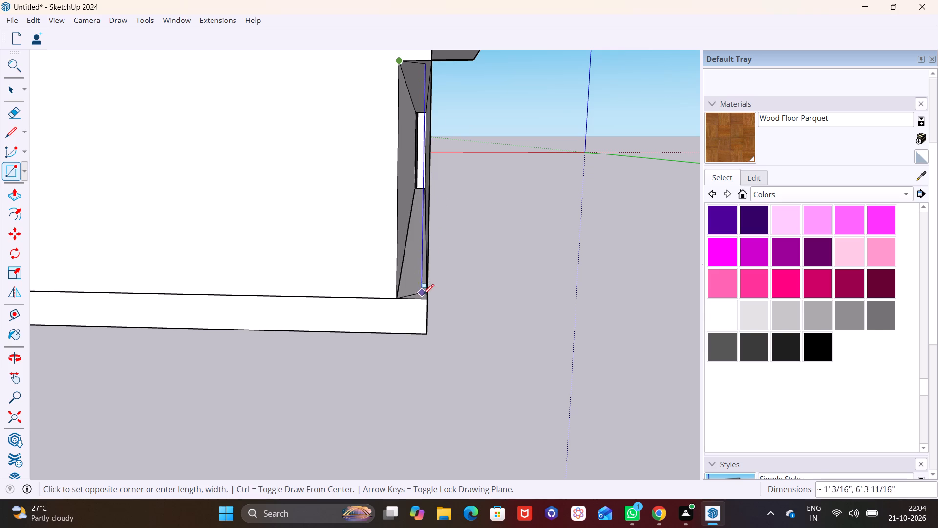
{"action": "left_click", "coordinate": [425, 299]}
{"action": "key", "text": "space"}
{"action": "left_click", "coordinate": [488, 311]}
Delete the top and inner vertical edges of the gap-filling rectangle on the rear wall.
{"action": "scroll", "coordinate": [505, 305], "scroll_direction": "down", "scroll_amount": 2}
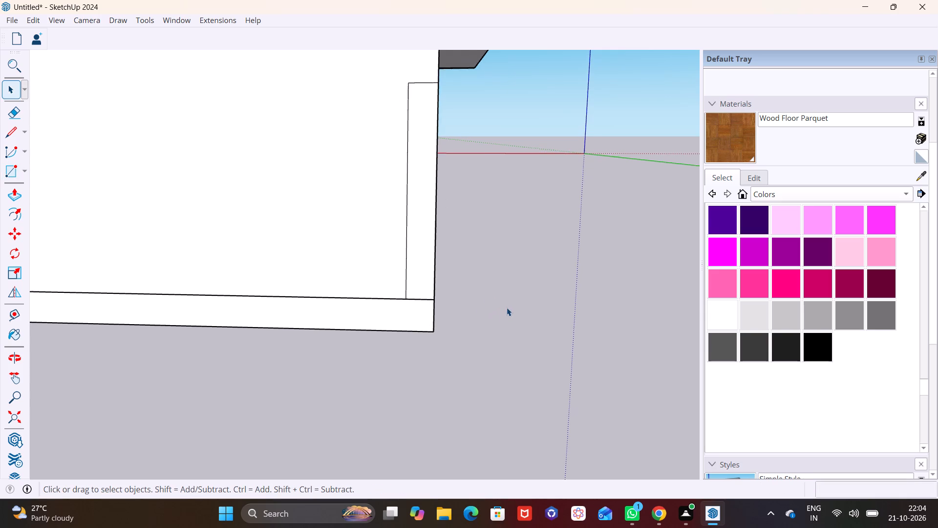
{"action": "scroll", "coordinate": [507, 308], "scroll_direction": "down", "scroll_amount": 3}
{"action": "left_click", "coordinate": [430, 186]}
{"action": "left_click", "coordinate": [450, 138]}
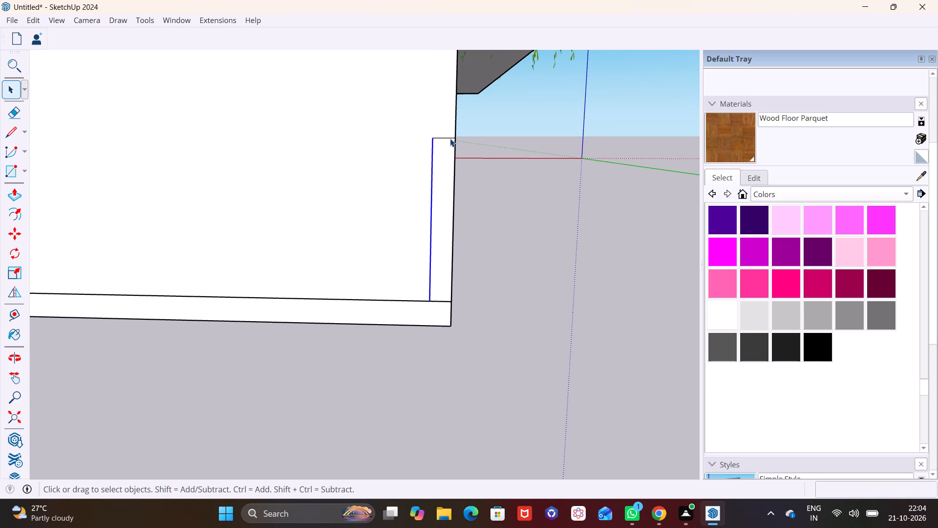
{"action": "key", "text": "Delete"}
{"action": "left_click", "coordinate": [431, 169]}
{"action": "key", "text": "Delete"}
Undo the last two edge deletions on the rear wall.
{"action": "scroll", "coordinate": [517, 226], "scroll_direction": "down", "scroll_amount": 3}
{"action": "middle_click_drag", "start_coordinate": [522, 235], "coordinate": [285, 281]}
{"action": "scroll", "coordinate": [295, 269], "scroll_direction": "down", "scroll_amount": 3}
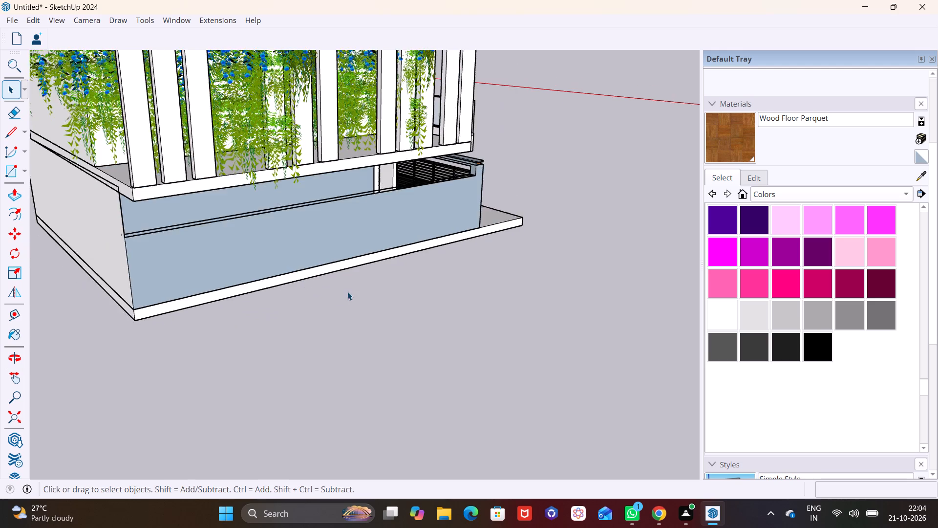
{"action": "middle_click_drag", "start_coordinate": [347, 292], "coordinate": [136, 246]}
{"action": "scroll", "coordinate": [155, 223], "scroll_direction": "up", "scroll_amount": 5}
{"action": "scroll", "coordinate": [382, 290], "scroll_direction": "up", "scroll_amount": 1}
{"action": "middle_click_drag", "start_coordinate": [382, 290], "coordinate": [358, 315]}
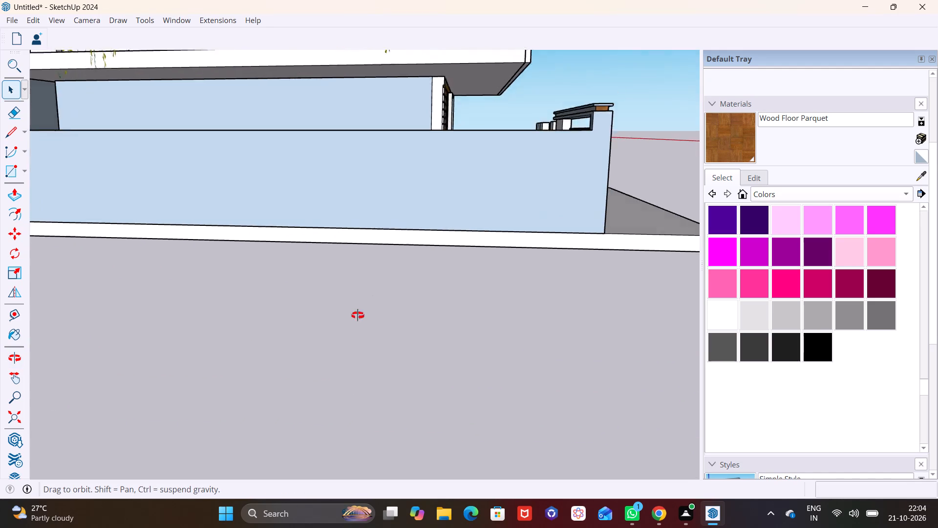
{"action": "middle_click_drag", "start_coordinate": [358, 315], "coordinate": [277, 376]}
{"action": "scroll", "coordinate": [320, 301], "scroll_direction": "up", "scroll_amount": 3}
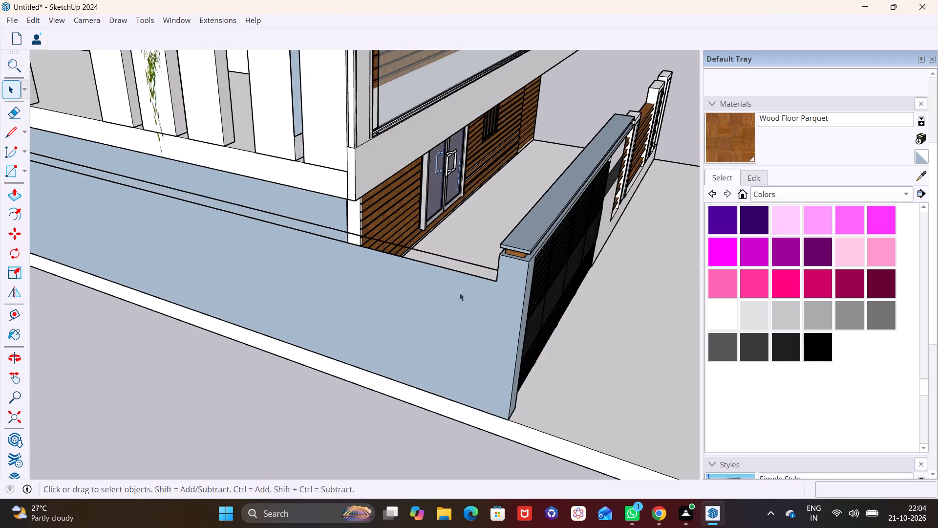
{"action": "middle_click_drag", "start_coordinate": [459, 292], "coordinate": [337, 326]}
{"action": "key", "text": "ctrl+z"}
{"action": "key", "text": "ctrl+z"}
Draw a digit 1 with lines on the gate pillar's dark band, with a slanted stroke about 7" long and a base line.
{"action": "scroll", "coordinate": [323, 330], "scroll_direction": "down", "scroll_amount": 3}
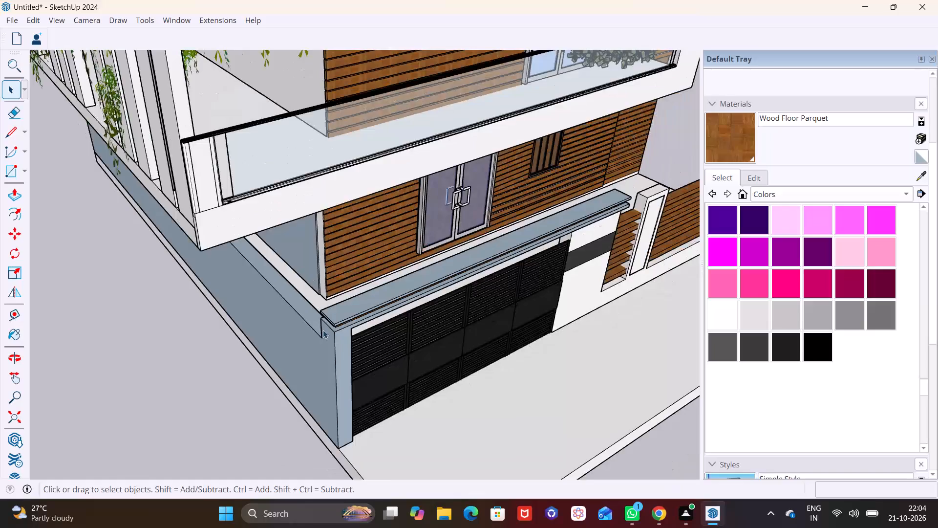
{"action": "scroll", "coordinate": [323, 330], "scroll_direction": "down", "scroll_amount": 3}
{"action": "middle_click_drag", "start_coordinate": [375, 333], "coordinate": [185, 216]}
{"action": "scroll", "coordinate": [446, 245], "scroll_direction": "up", "scroll_amount": 7}
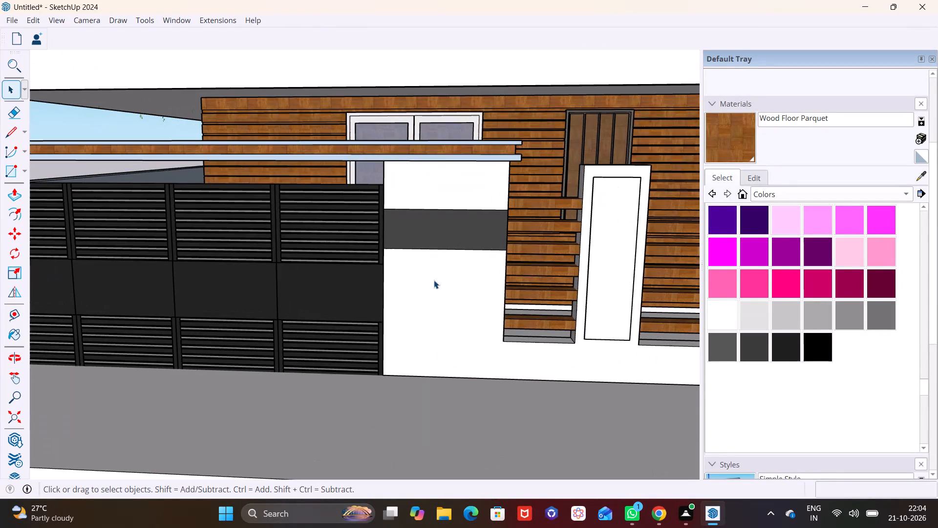
{"action": "scroll", "coordinate": [459, 261], "scroll_direction": "up", "scroll_amount": 3}
{"action": "middle_click_drag", "start_coordinate": [456, 322], "coordinate": [492, 305]}
{"action": "middle_click_drag", "start_coordinate": [482, 281], "coordinate": [475, 293], "text": "shift"}
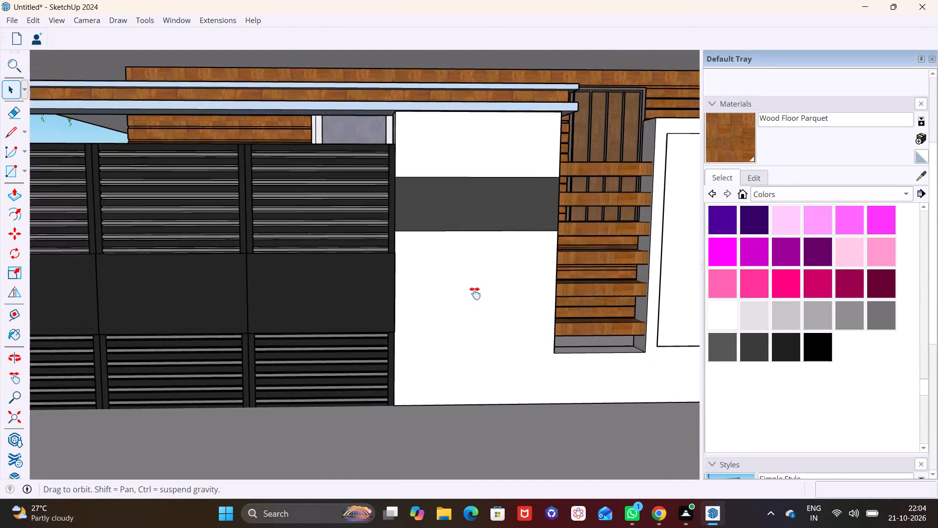
{"action": "middle_click_drag", "start_coordinate": [475, 293], "coordinate": [442, 353], "text": "shift"}
{"action": "middle_click_drag", "start_coordinate": [476, 328], "coordinate": [476, 319]}
{"action": "scroll", "coordinate": [467, 302], "scroll_direction": "up", "scroll_amount": 4}
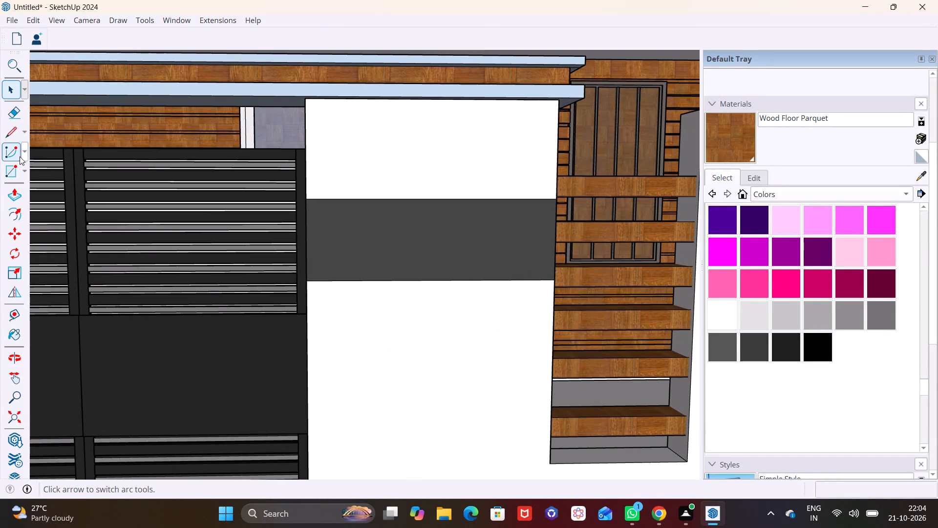
{"action": "left_click", "coordinate": [16, 133]}
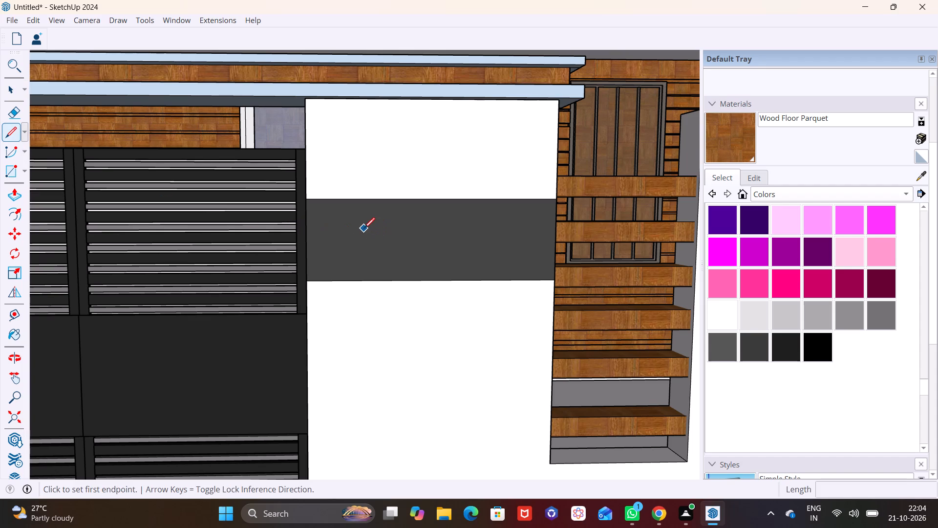
{"action": "left_click", "coordinate": [364, 228]}
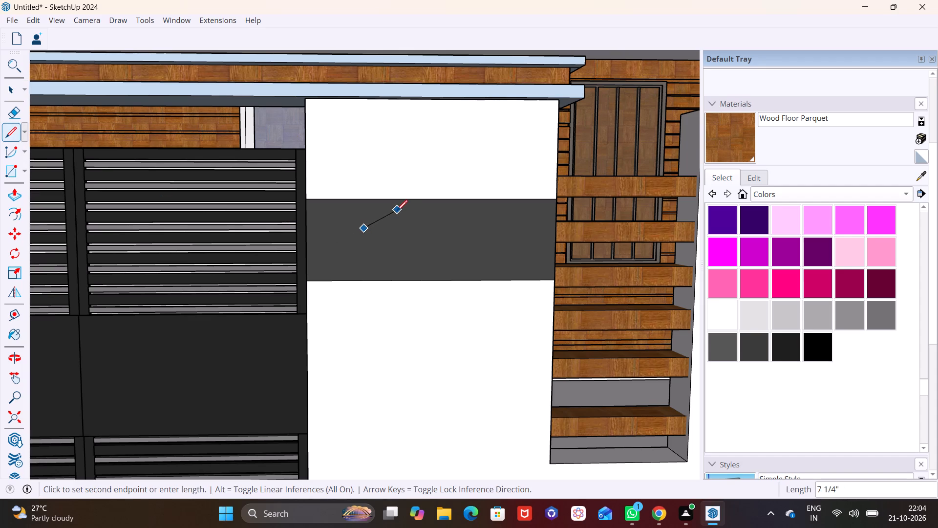
{"action": "left_click", "coordinate": [397, 211]}
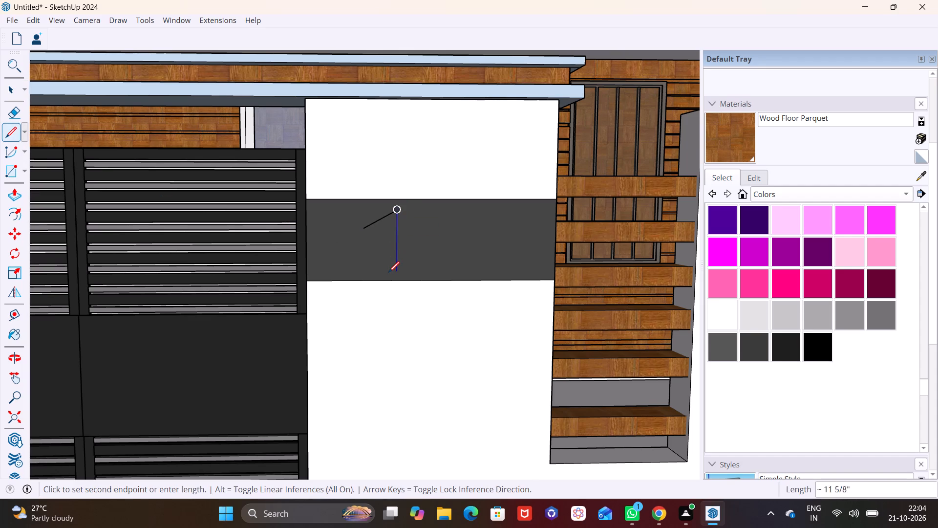
{"action": "left_click", "coordinate": [388, 275]}
{"action": "left_click", "coordinate": [368, 273]}
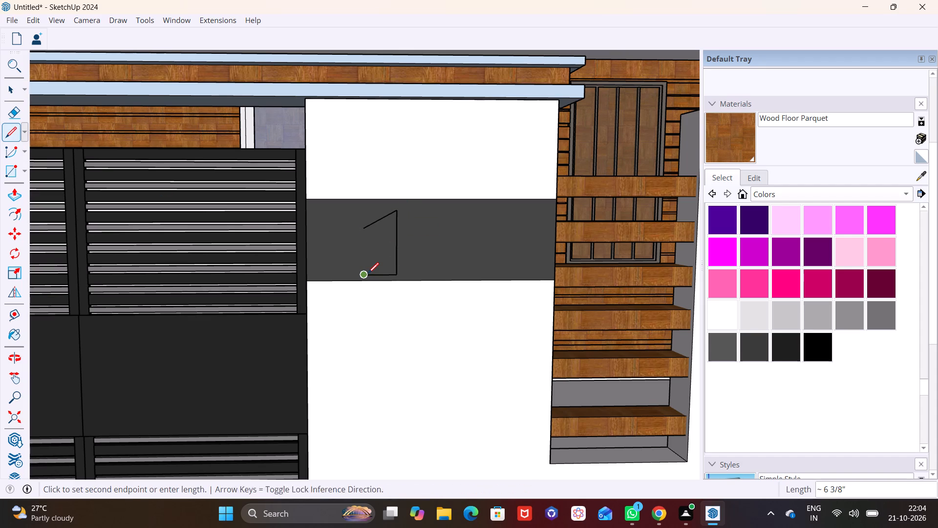
{"action": "left_click", "coordinate": [399, 277]}
{"action": "left_click", "coordinate": [426, 275]}
{"action": "left_click", "coordinate": [400, 274]}
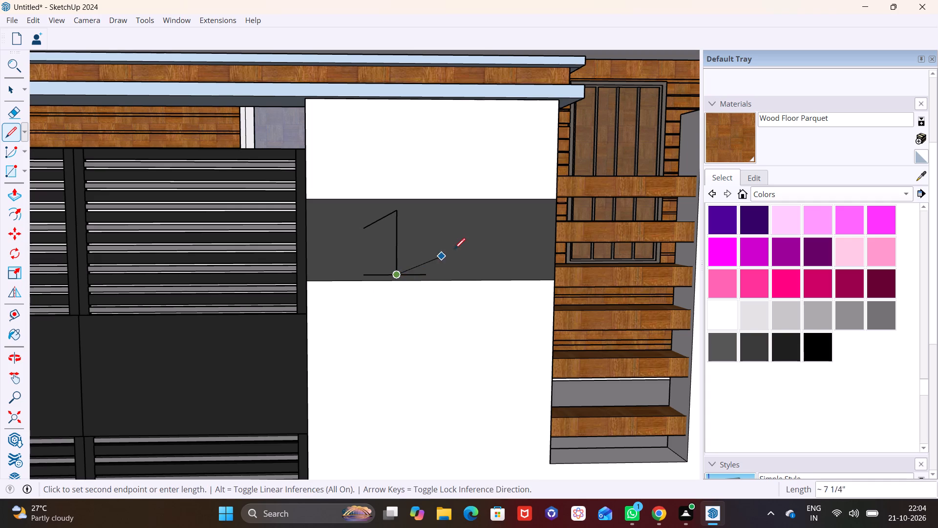
{"action": "key", "text": "space"}
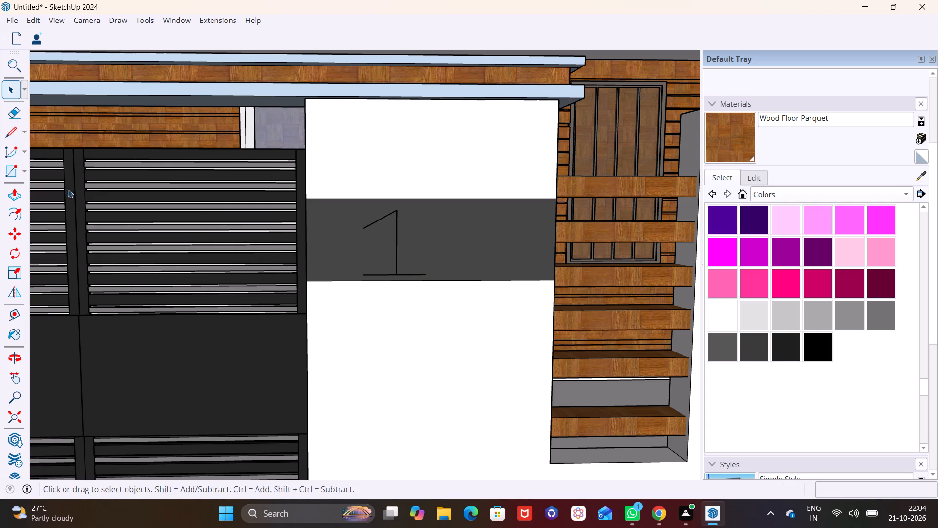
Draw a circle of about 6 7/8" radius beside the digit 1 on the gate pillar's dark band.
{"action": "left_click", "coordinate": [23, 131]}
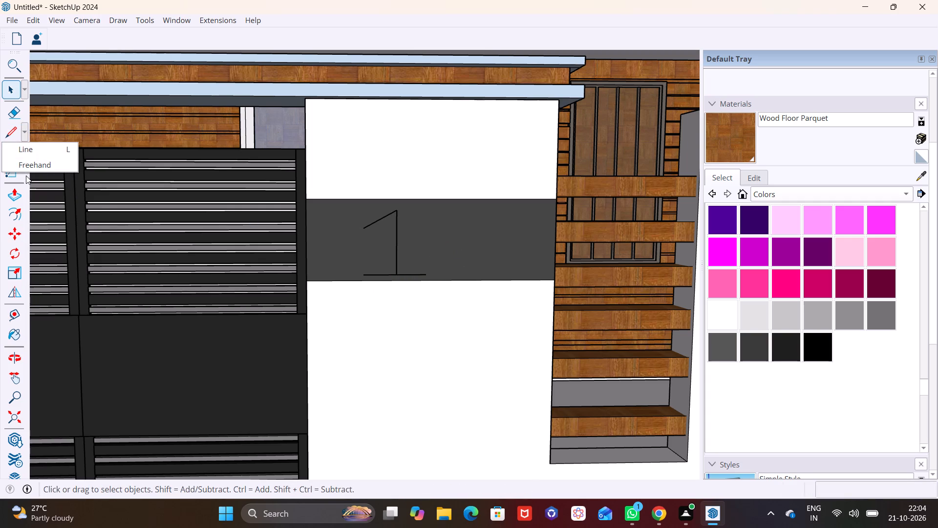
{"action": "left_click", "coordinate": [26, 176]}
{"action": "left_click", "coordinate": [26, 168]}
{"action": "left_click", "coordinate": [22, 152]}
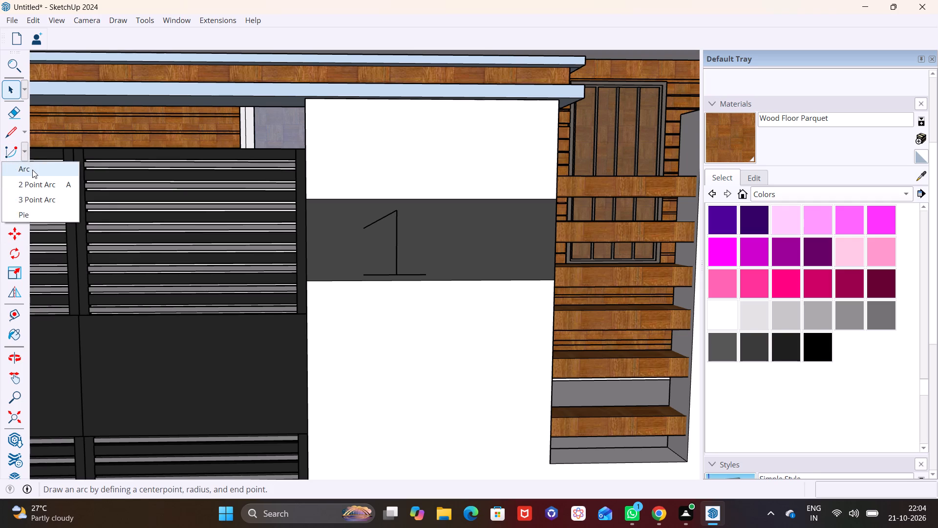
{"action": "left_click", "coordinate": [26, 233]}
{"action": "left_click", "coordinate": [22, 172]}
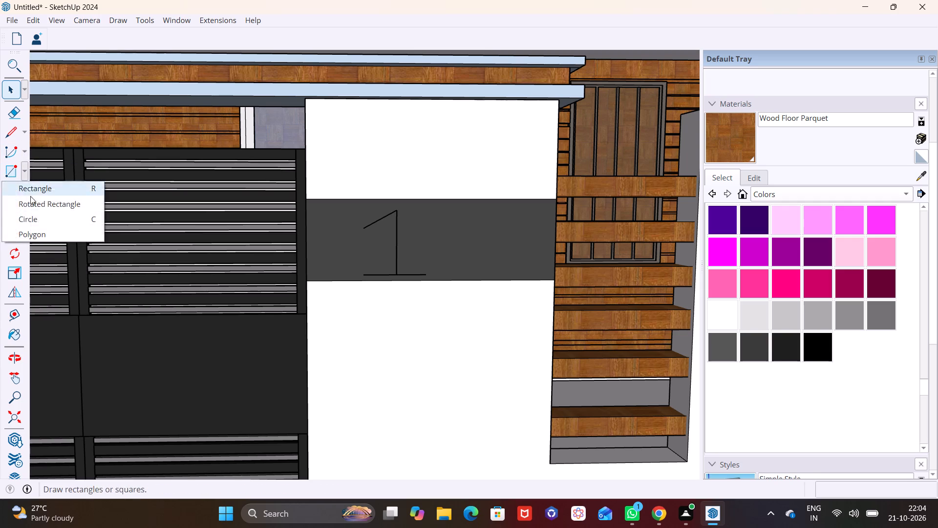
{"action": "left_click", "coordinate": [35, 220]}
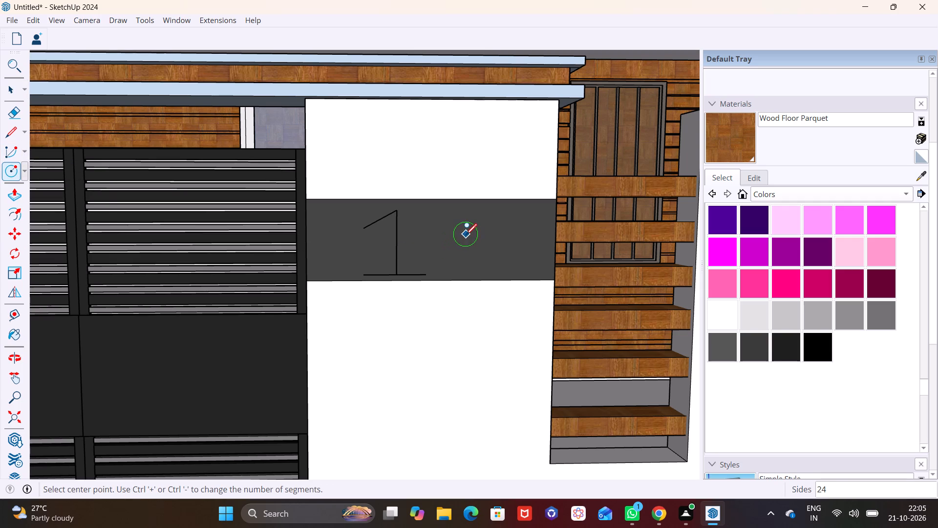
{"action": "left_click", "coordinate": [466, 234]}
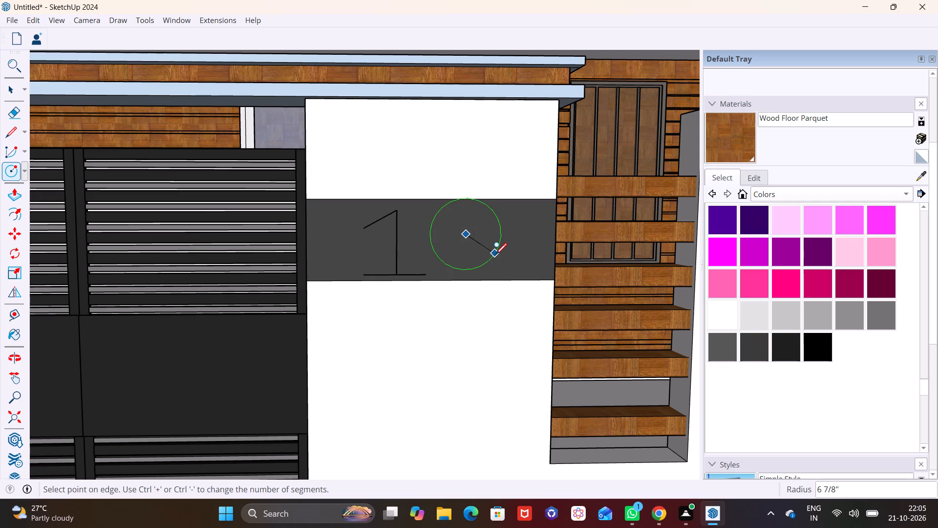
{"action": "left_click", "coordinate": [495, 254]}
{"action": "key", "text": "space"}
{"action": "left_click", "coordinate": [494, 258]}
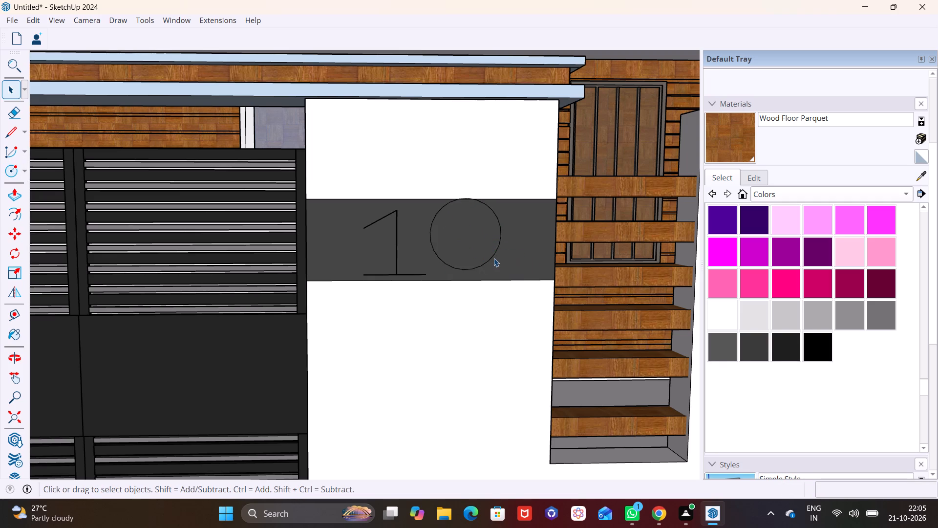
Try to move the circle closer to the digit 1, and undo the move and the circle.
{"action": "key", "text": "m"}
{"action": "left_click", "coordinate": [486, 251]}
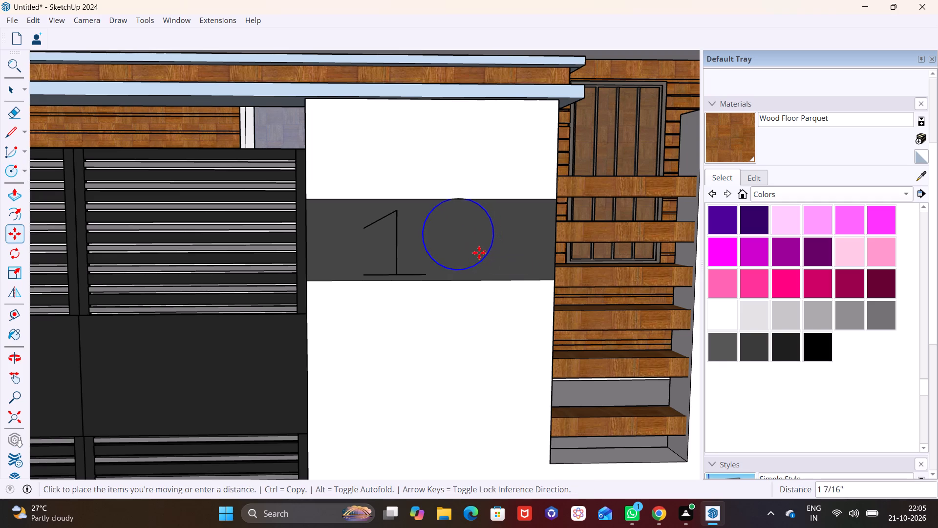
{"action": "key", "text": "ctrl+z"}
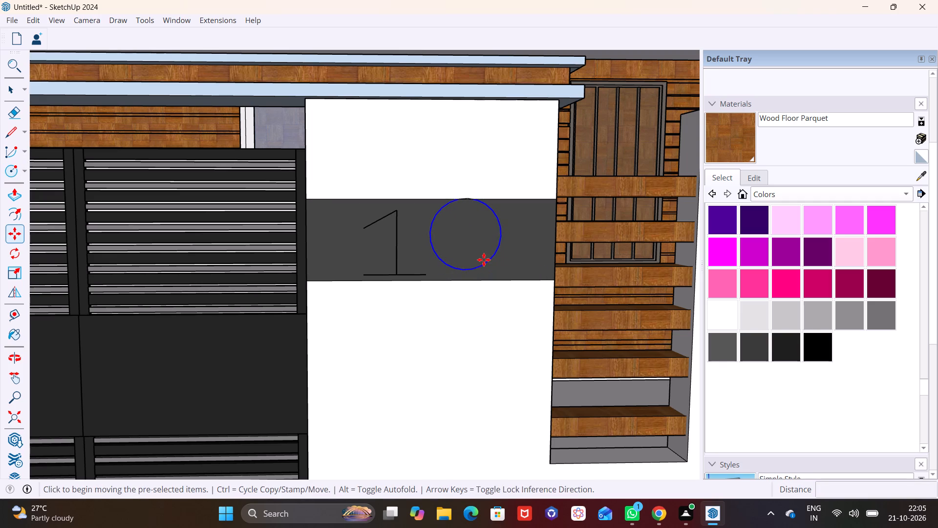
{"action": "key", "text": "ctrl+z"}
Draw a circle of about 6 5/8" radius as the digit 0 beside the 1 on the pillar's dark band.
{"action": "left_click", "coordinate": [23, 170]}
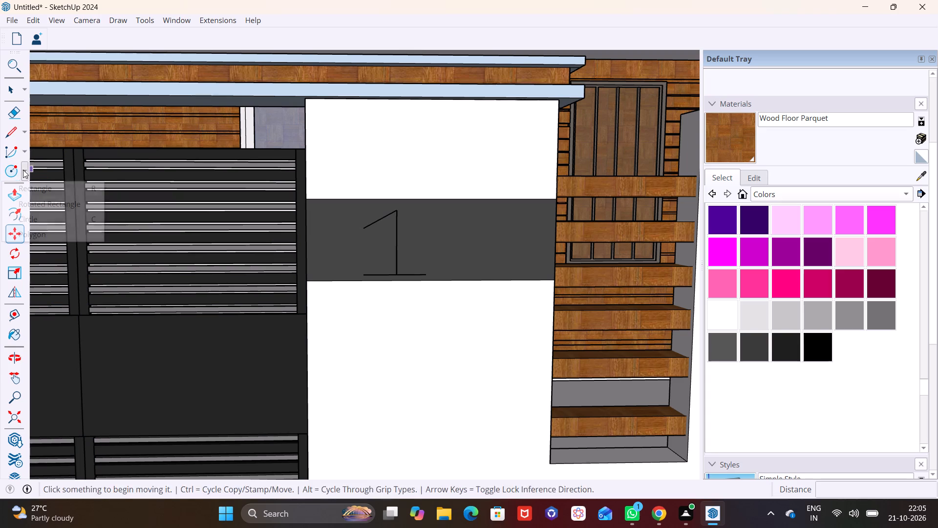
{"action": "left_click", "coordinate": [36, 220]}
{"action": "left_click", "coordinate": [456, 241]}
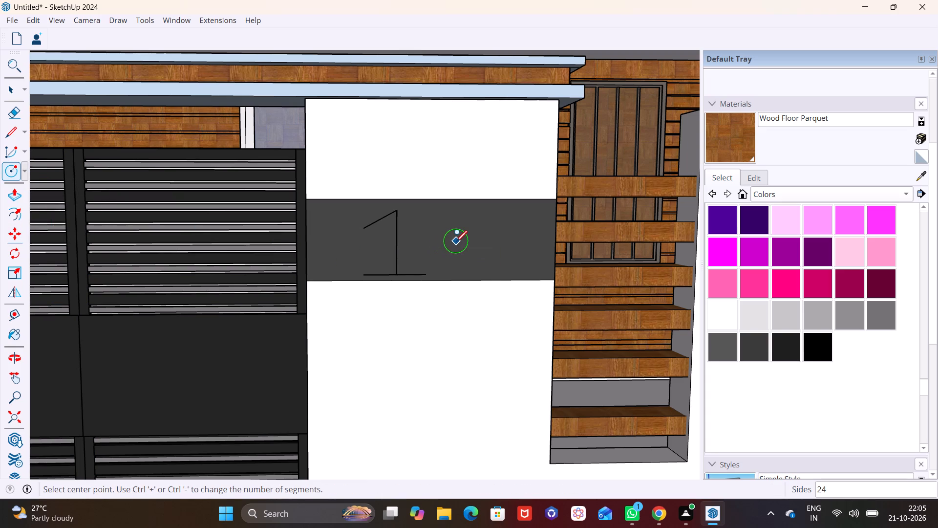
{"action": "double_click", "coordinate": [489, 252]}
{"action": "key", "text": "space"}
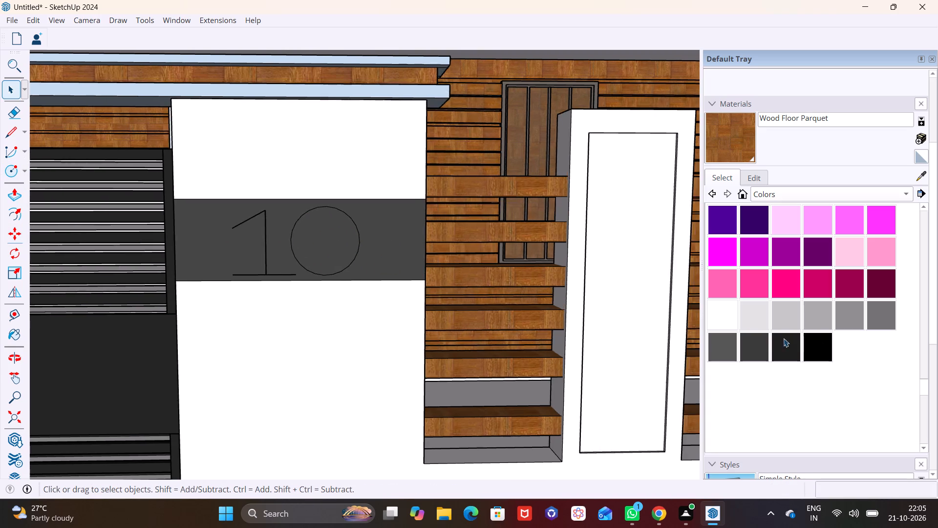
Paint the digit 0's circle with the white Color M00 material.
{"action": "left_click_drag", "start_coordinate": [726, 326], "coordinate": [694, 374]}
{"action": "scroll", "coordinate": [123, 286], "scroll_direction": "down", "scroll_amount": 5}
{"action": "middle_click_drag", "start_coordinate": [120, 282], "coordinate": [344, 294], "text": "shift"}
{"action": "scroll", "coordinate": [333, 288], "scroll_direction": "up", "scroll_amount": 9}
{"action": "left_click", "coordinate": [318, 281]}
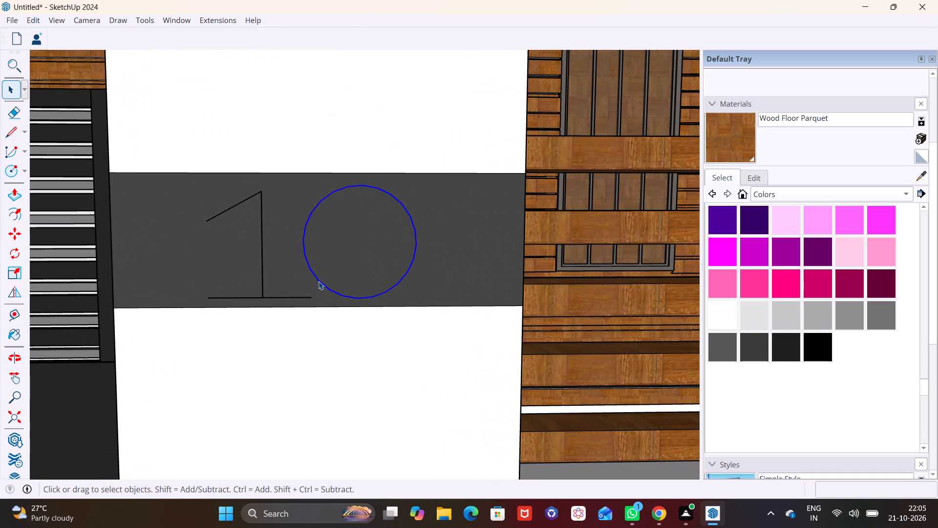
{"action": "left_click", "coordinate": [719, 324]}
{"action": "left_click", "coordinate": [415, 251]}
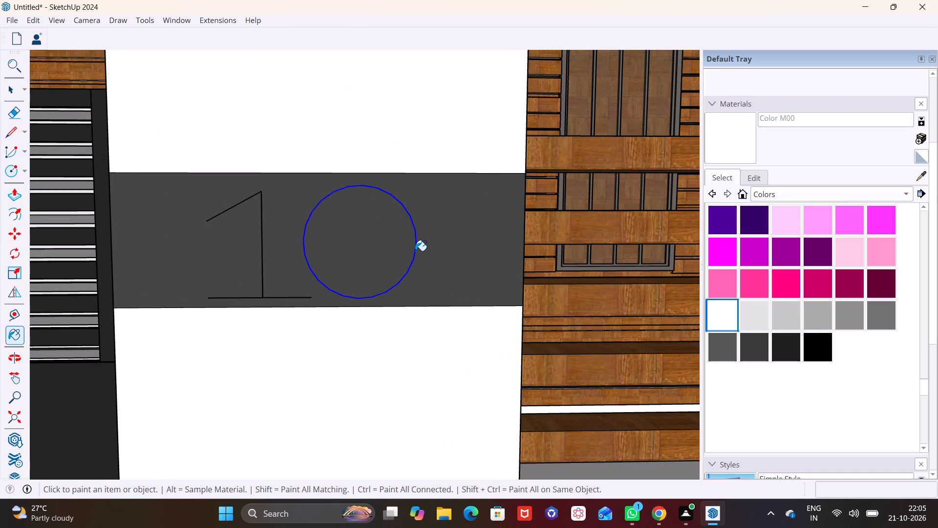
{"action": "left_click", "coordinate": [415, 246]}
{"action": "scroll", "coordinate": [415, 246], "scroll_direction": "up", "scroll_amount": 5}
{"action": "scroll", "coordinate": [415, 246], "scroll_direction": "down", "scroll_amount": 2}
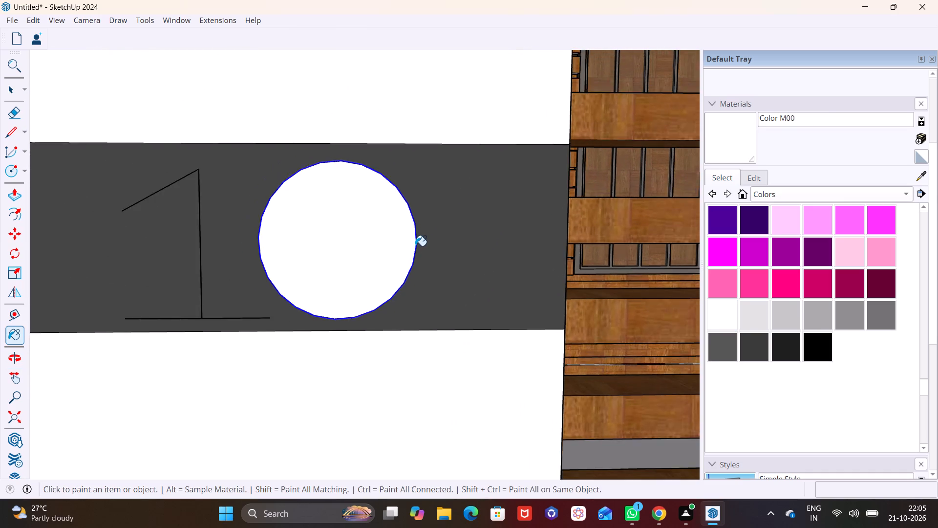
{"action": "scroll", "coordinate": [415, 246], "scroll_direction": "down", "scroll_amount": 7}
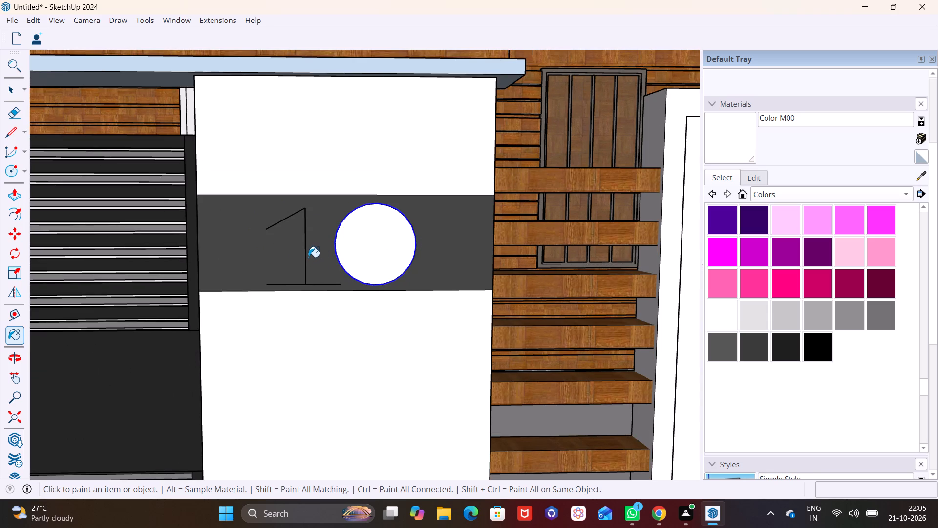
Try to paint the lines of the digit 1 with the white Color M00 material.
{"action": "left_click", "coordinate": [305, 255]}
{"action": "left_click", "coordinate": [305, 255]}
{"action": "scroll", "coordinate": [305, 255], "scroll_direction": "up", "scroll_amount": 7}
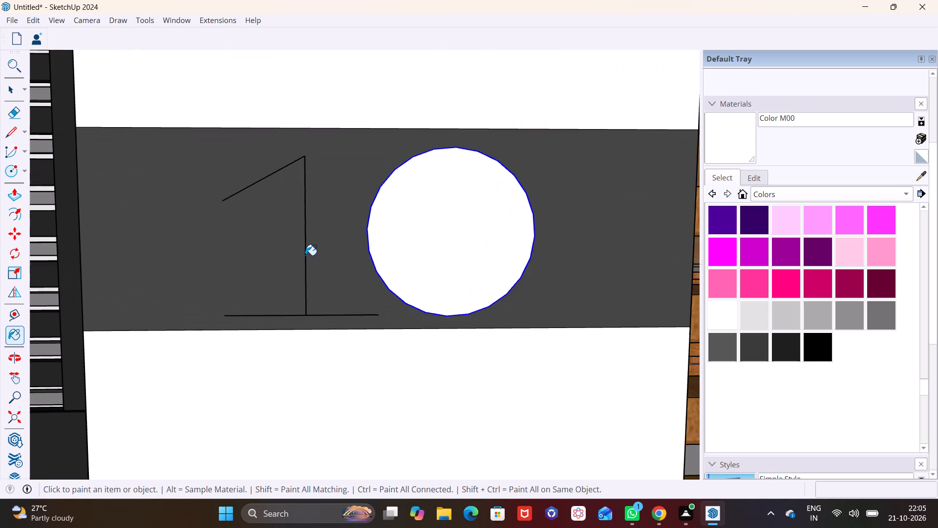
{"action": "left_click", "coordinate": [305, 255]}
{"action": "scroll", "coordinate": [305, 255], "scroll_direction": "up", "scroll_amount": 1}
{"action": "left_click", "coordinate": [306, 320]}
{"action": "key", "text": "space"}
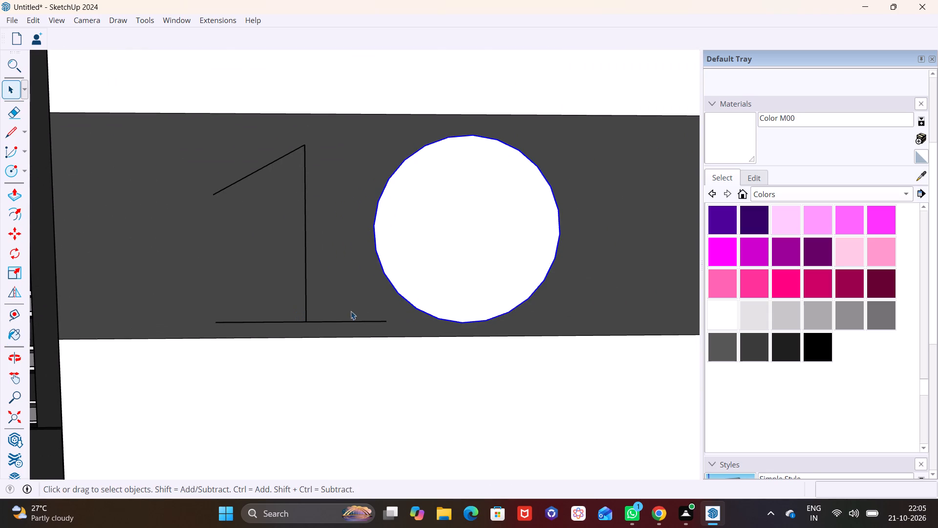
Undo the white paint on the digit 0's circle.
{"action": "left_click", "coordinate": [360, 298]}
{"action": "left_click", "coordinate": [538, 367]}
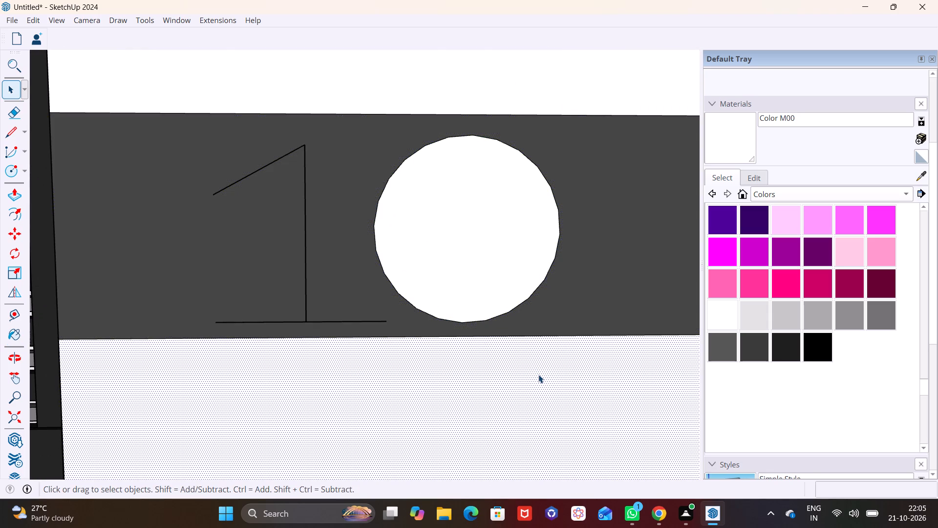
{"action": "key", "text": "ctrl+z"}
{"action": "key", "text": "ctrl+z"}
Thicken the digit 1 with an inner outline: a 1 3/8" end, a parallel slant, a stem about 9 1/4" and a base about 13/16" high.
{"action": "scroll", "coordinate": [517, 370], "scroll_direction": "down", "scroll_amount": 2}
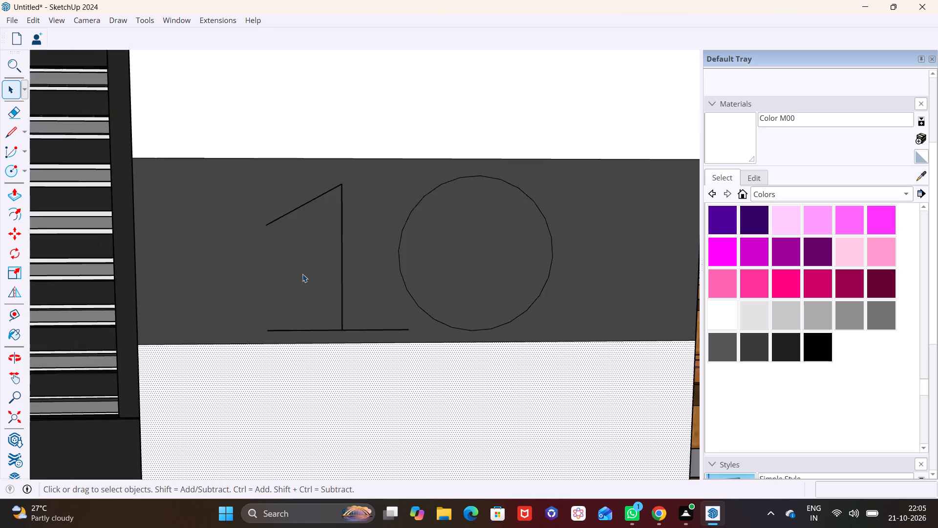
{"action": "scroll", "coordinate": [254, 244], "scroll_direction": "up", "scroll_amount": 3}
{"action": "middle_click_drag", "start_coordinate": [317, 246], "coordinate": [327, 214], "text": "shift"}
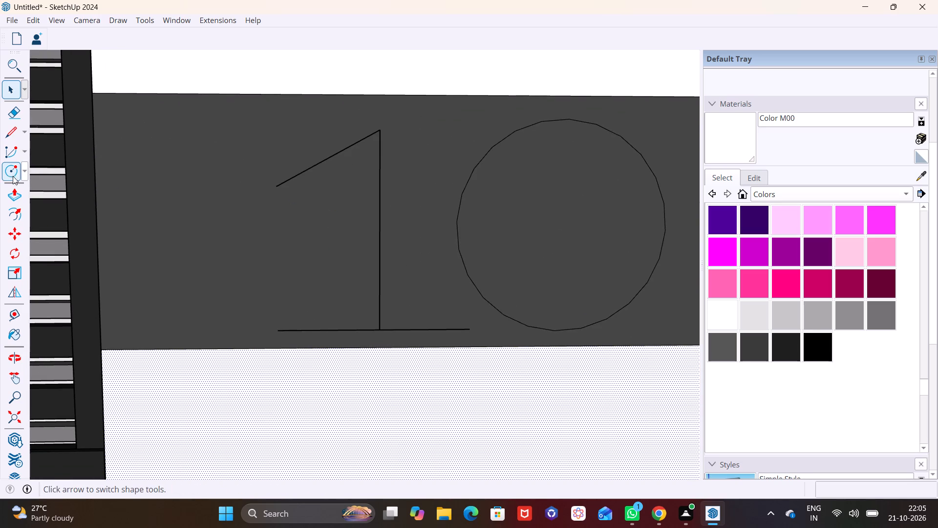
{"action": "left_click", "coordinate": [14, 138]}
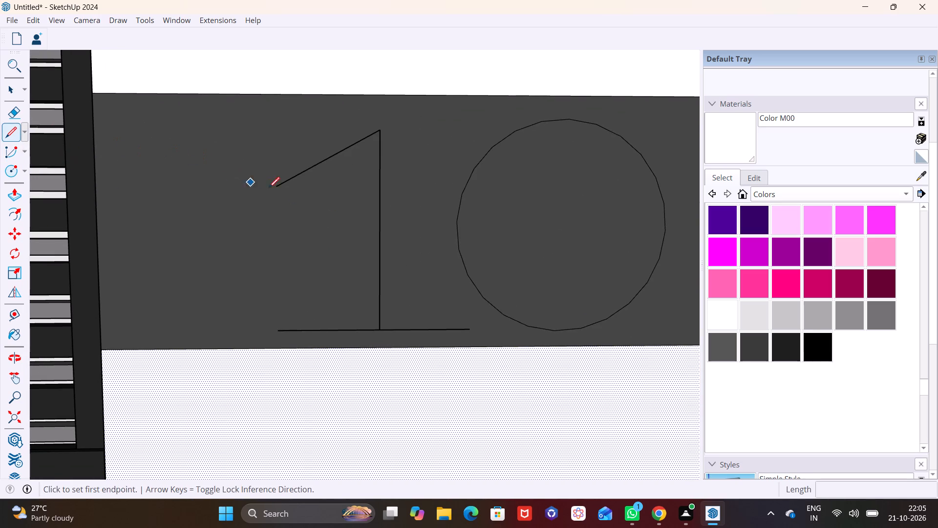
{"action": "left_click", "coordinate": [278, 185]}
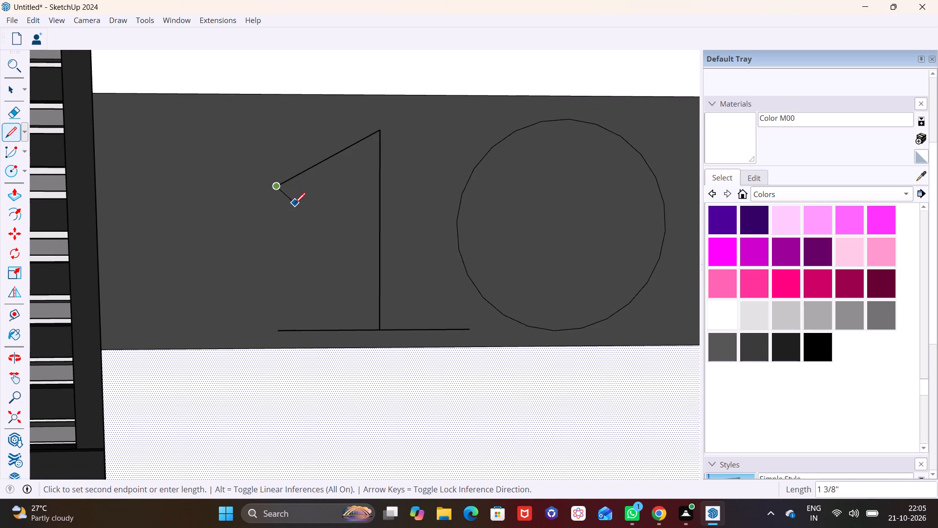
{"action": "left_click", "coordinate": [295, 203]}
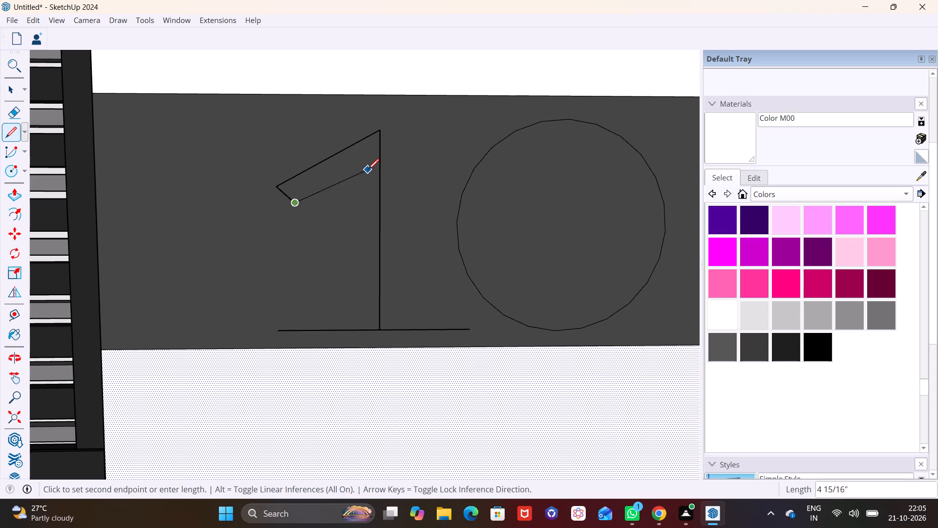
{"action": "left_click", "coordinate": [360, 169]}
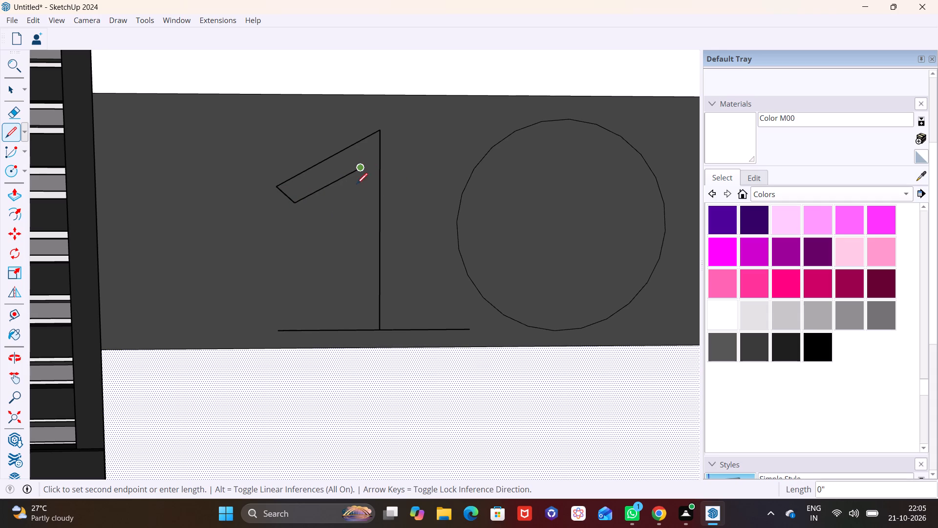
{"action": "left_click", "coordinate": [352, 317]}
{"action": "left_click", "coordinate": [276, 311]}
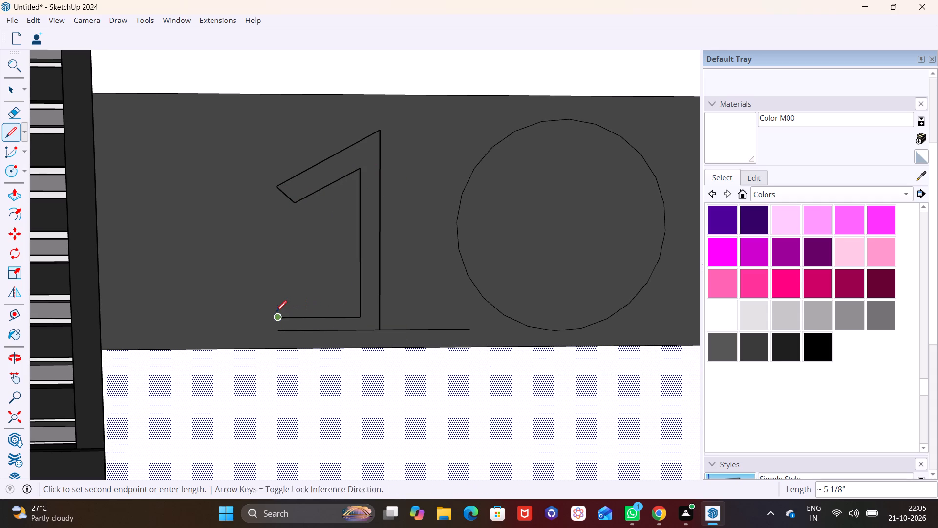
{"action": "left_click", "coordinate": [275, 329]}
{"action": "key", "text": "space"}
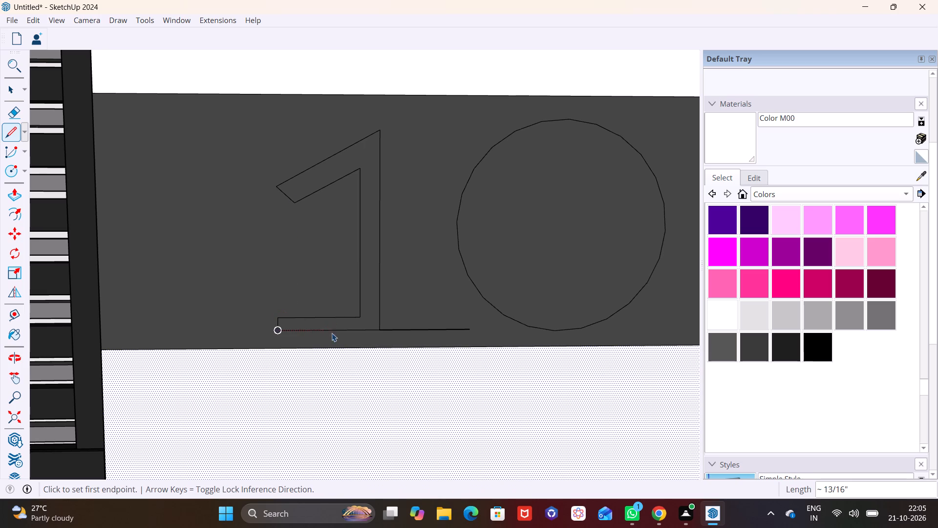
Close the other half of the digit 1's base with lines about 13/16" high and 5 11/16" long up to the stem.
{"action": "left_click", "coordinate": [13, 125]}
{"action": "left_click", "coordinate": [468, 330]}
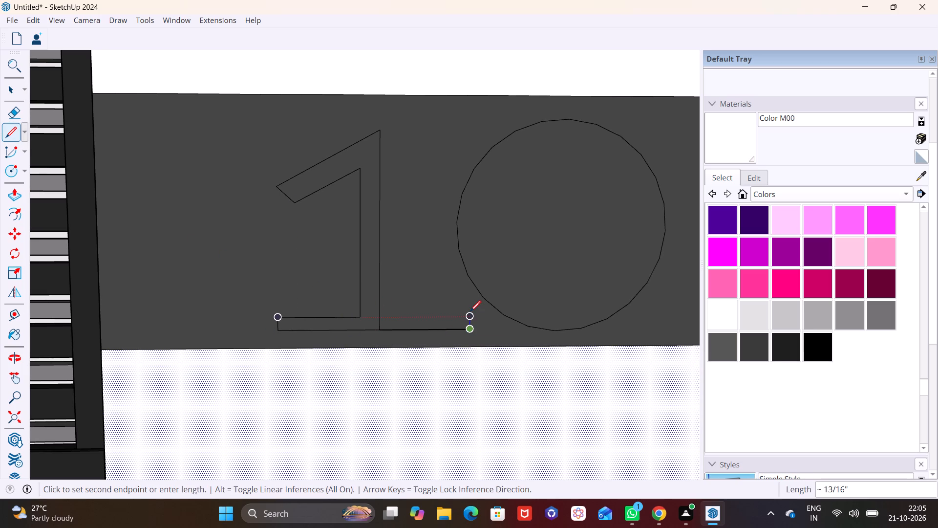
{"action": "left_click", "coordinate": [470, 311]}
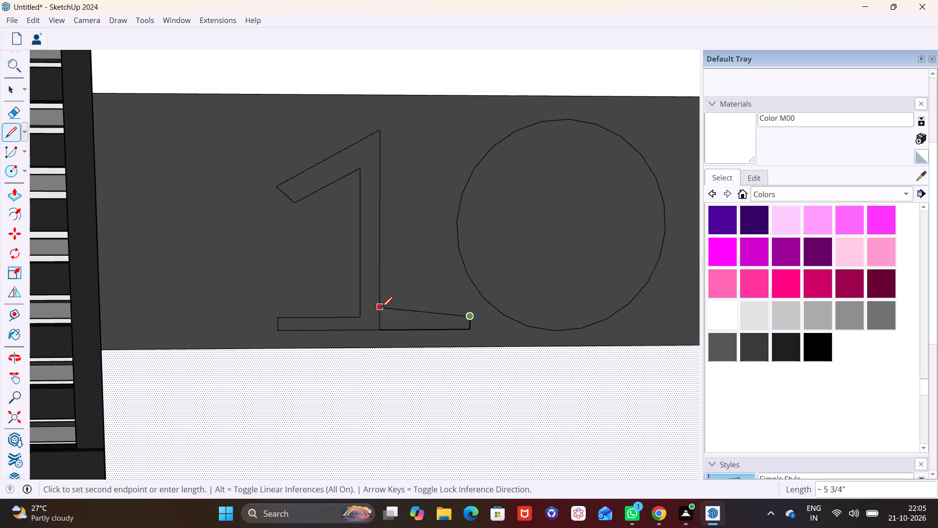
{"action": "scroll", "coordinate": [379, 311], "scroll_direction": "up", "scroll_amount": 3}
{"action": "left_click", "coordinate": [379, 311]}
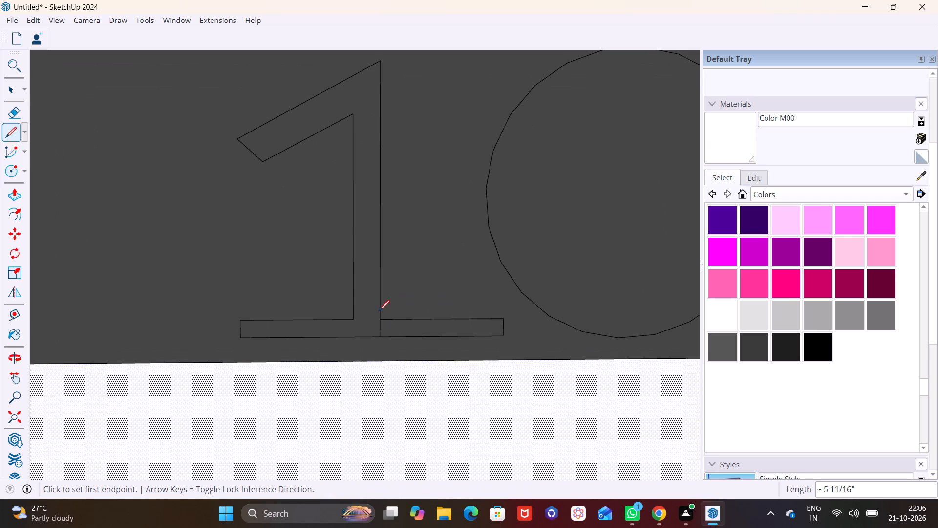
{"action": "key", "text": "space"}
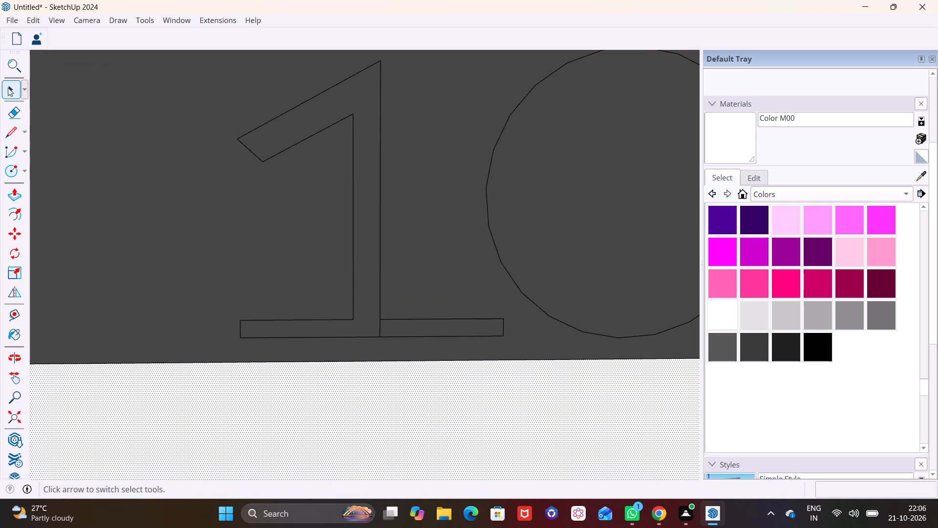
Erase the short piece of the stem line crossing the digit 1's base.
{"action": "left_click", "coordinate": [17, 108]}
{"action": "left_click", "coordinate": [379, 325]}
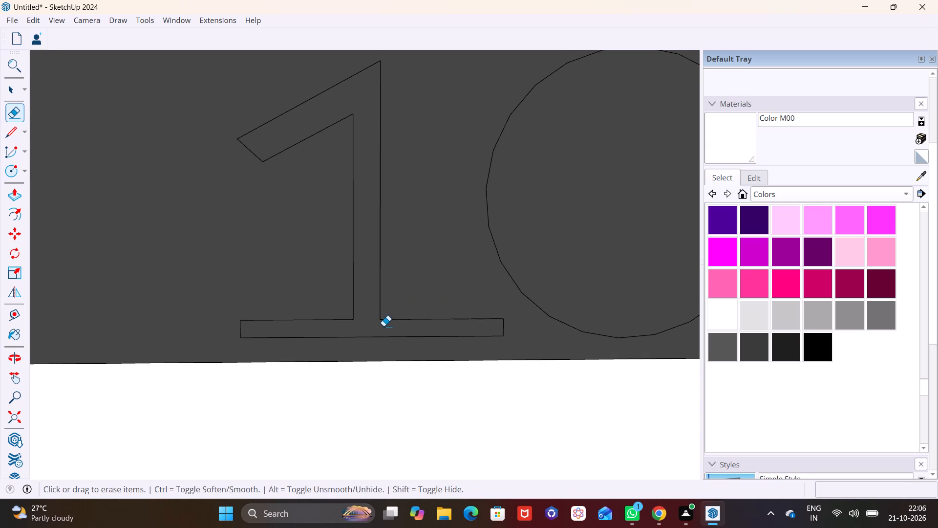
Draw a circle with a radius of about 5 3/16" centred inside the digit 0's outline to form a ring.
{"action": "scroll", "coordinate": [405, 321], "scroll_direction": "down", "scroll_amount": 6}
{"action": "middle_click_drag", "start_coordinate": [444, 309], "coordinate": [309, 276], "text": "shift"}
{"action": "scroll", "coordinate": [355, 268], "scroll_direction": "down", "scroll_amount": 2}
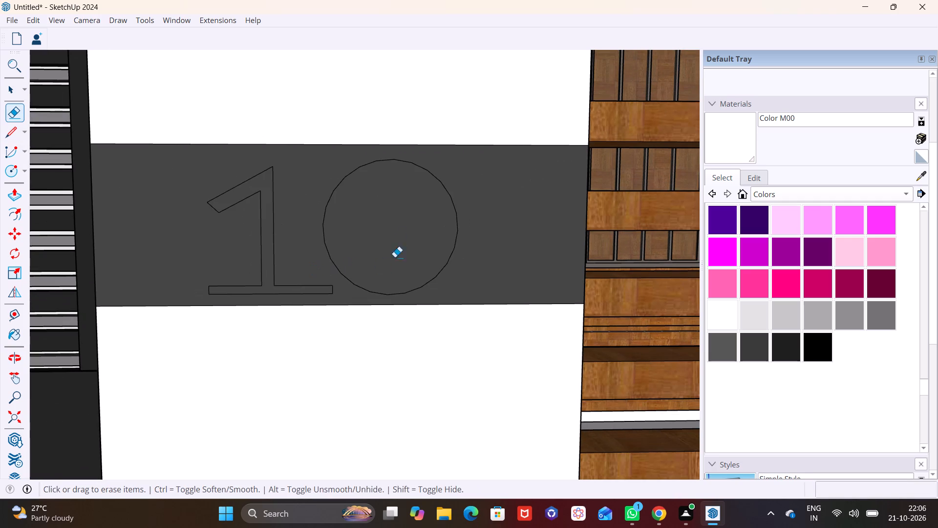
{"action": "left_click", "coordinate": [24, 172]}
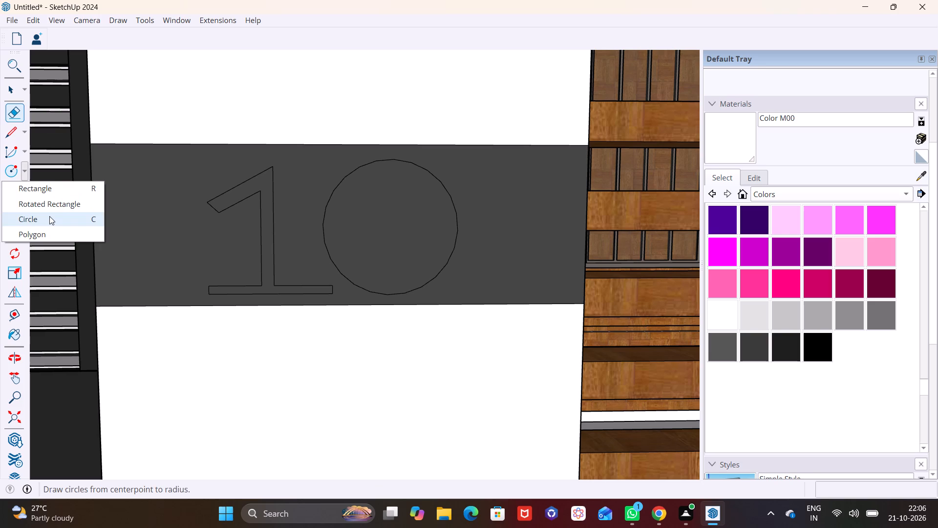
{"action": "left_click", "coordinate": [49, 217]}
{"action": "left_click", "coordinate": [390, 221]}
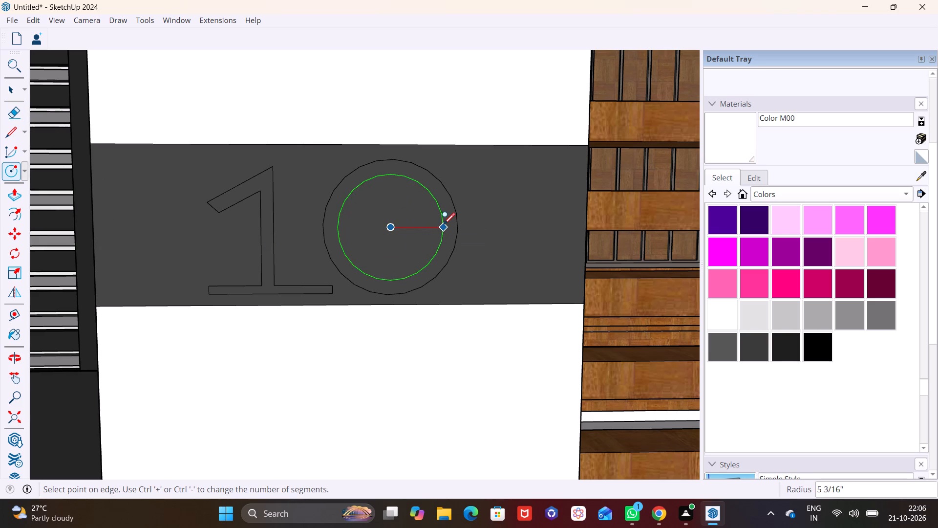
{"action": "left_click", "coordinate": [444, 223]}
{"action": "key", "text": "space"}
Paint the digit 0's ring and the digit 1 with the white Color M00.
{"action": "left_click", "coordinate": [731, 315]}
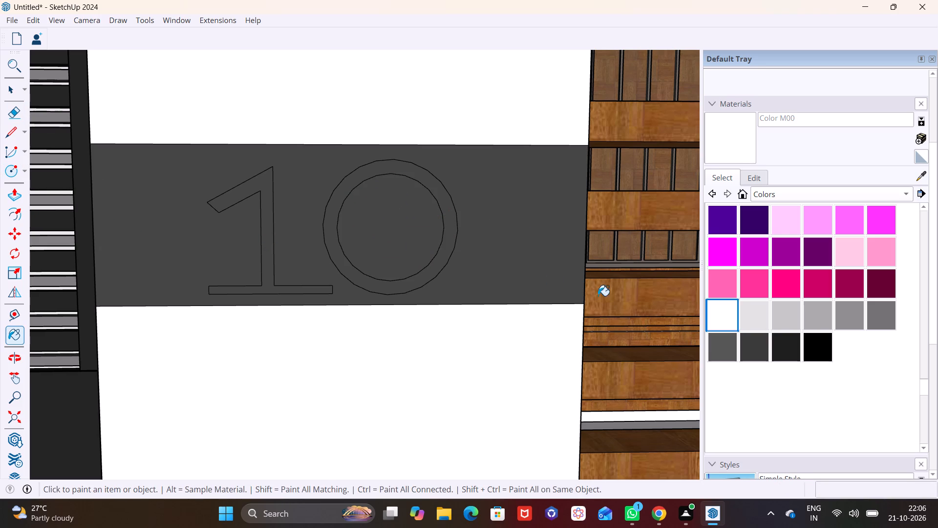
{"action": "left_click", "coordinate": [450, 233]}
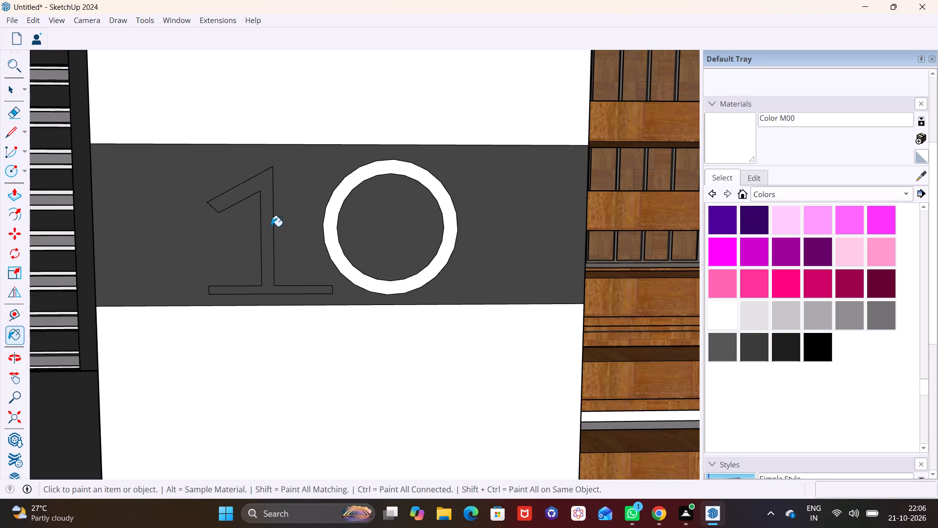
{"action": "left_click", "coordinate": [271, 226]}
{"action": "scroll", "coordinate": [310, 292], "scroll_direction": "down", "scroll_amount": 6}
{"action": "key", "text": "space"}
Examine the house number on the gate pillar, the front boundary wall and the whole house exterior.
{"action": "left_click", "coordinate": [408, 337]}
{"action": "scroll", "coordinate": [411, 337], "scroll_direction": "down", "scroll_amount": 1}
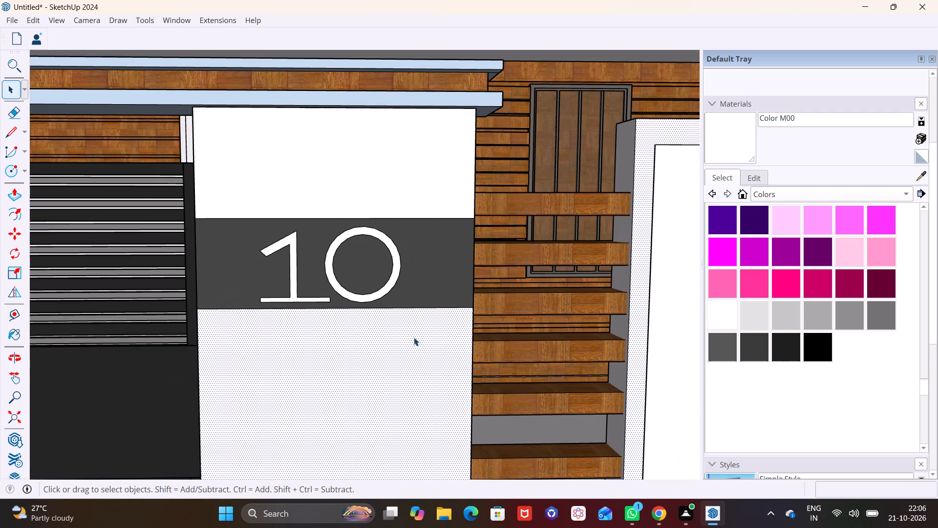
{"action": "scroll", "coordinate": [414, 337], "scroll_direction": "down", "scroll_amount": 10}
{"action": "middle_click_drag", "start_coordinate": [428, 342], "coordinate": [407, 296], "text": "shift"}
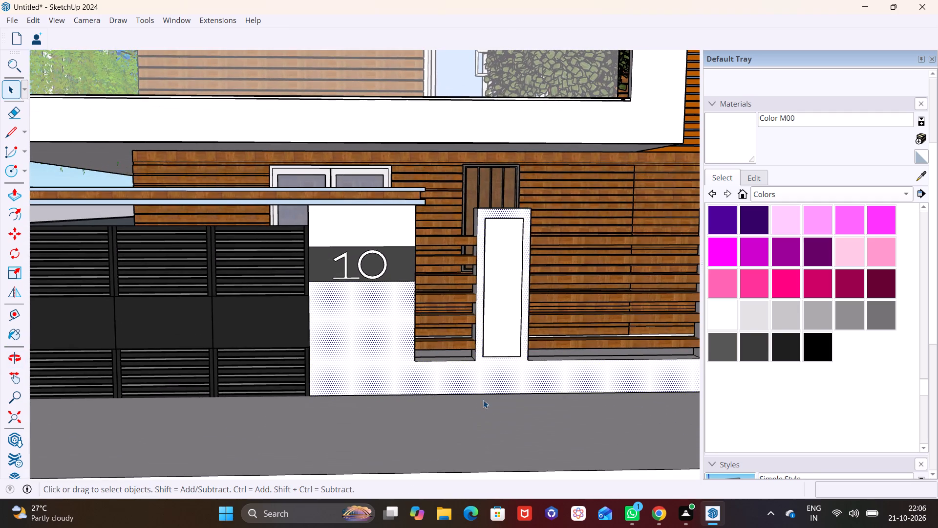
{"action": "left_click", "coordinate": [493, 416]}
{"action": "scroll", "coordinate": [493, 400], "scroll_direction": "down", "scroll_amount": 5}
{"action": "middle_click_drag", "start_coordinate": [523, 371], "coordinate": [477, 362], "text": "shift"}
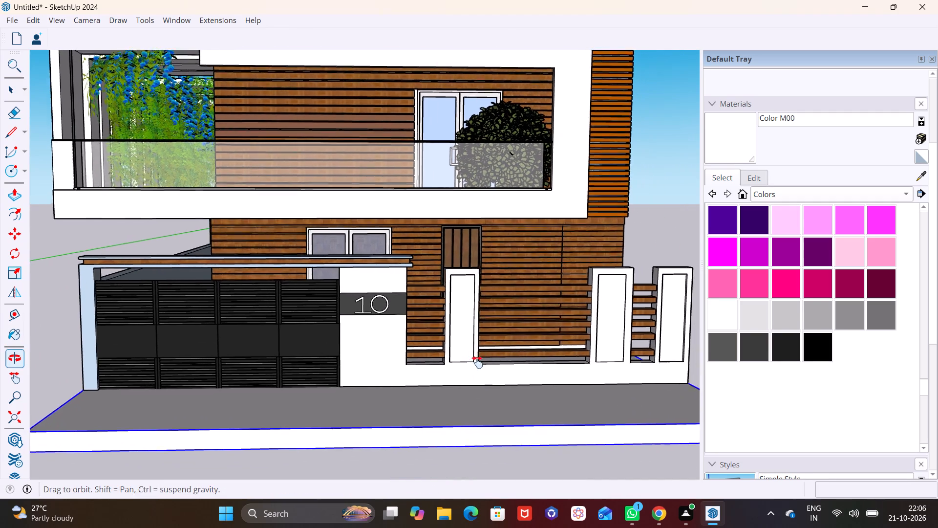
{"action": "middle_click_drag", "start_coordinate": [477, 362], "coordinate": [455, 355], "text": "shift"}
{"action": "middle_click_drag", "start_coordinate": [491, 372], "coordinate": [453, 366]}
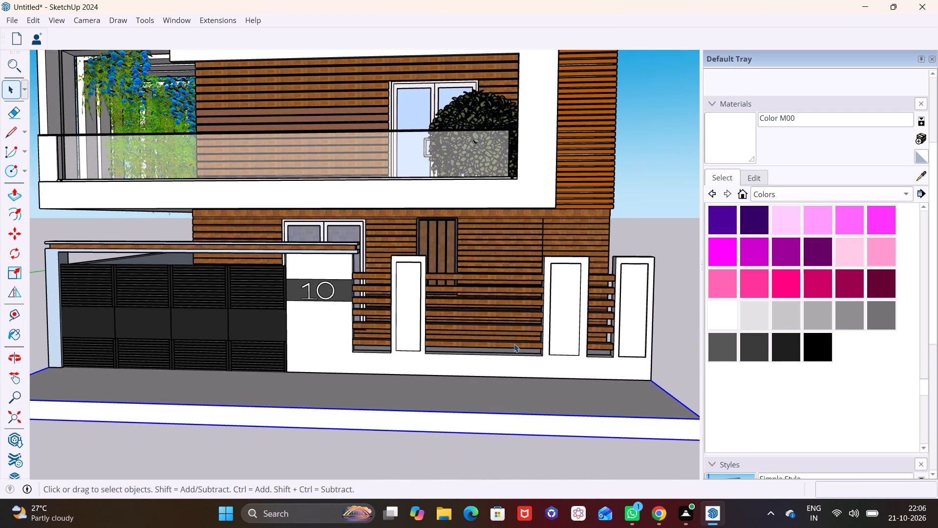
{"action": "middle_click_drag", "start_coordinate": [514, 344], "coordinate": [383, 357]}
{"action": "scroll", "coordinate": [415, 351], "scroll_direction": "down", "scroll_amount": 2}
{"action": "scroll", "coordinate": [417, 351], "scroll_direction": "up", "scroll_amount": 2}
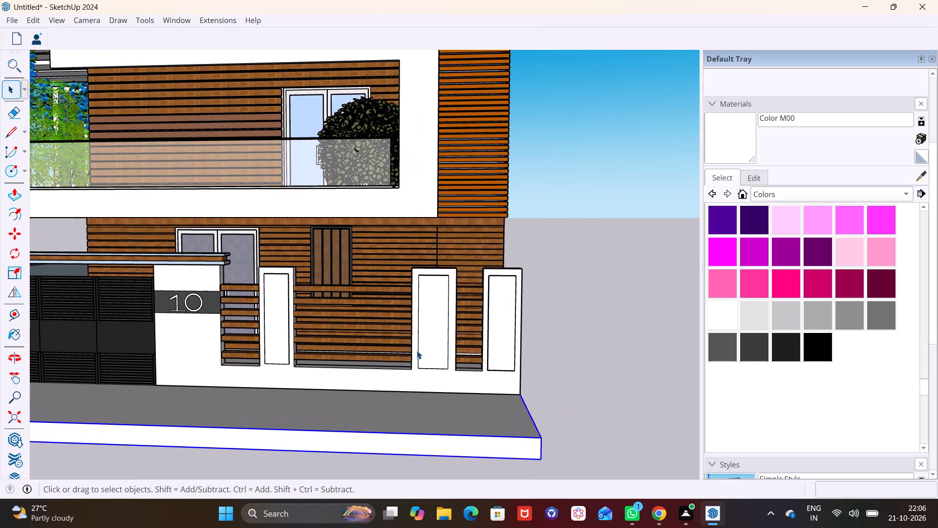
{"action": "scroll", "coordinate": [417, 351], "scroll_direction": "down", "scroll_amount": 10}
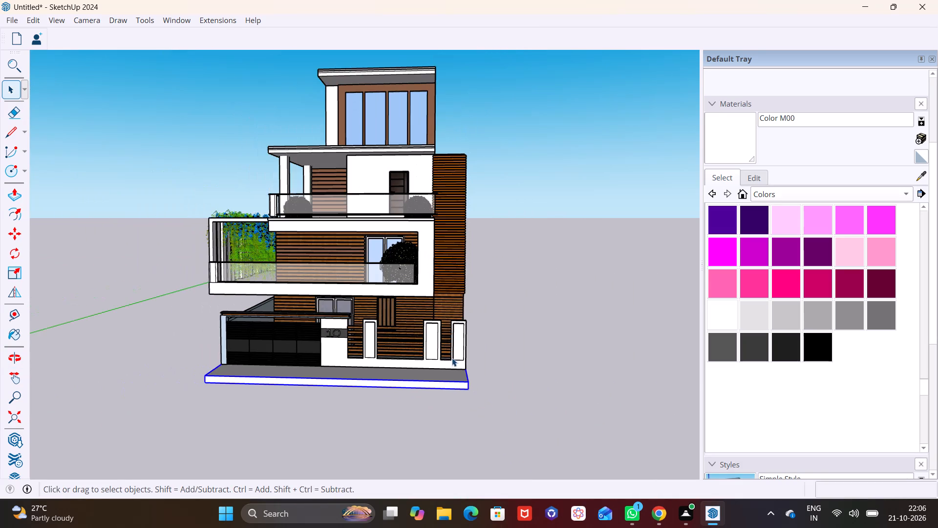
{"action": "middle_click_drag", "start_coordinate": [452, 358], "coordinate": [519, 379]}
{"action": "left_click", "coordinate": [618, 362]}
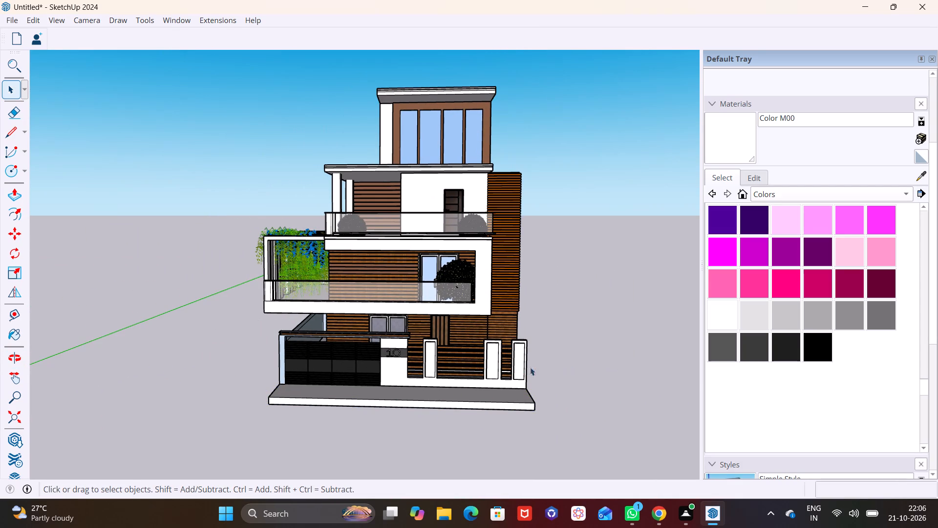
Search 3D Warehouse for TREES.
{"action": "left_click", "coordinate": [180, 24]}
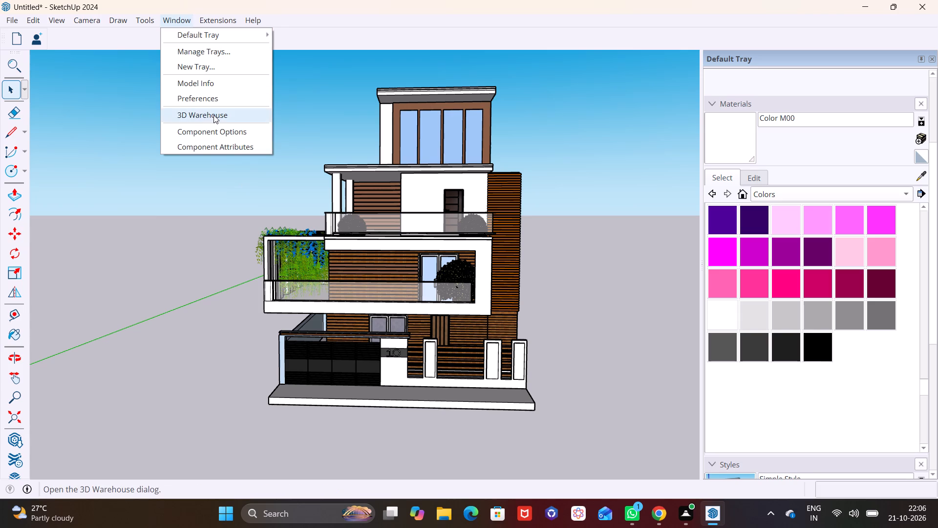
{"action": "left_click", "coordinate": [214, 115]}
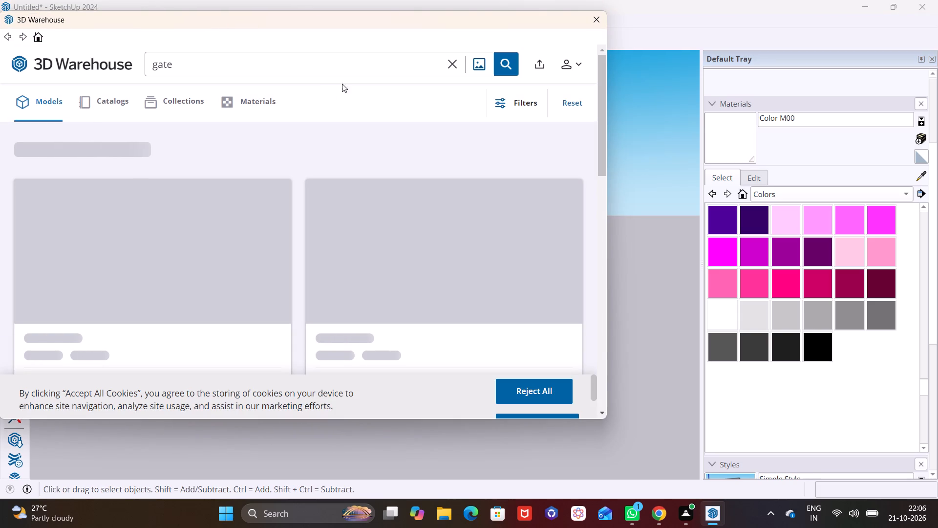
{"action": "left_click", "coordinate": [452, 65]}
{"action": "left_click", "coordinate": [259, 62]}
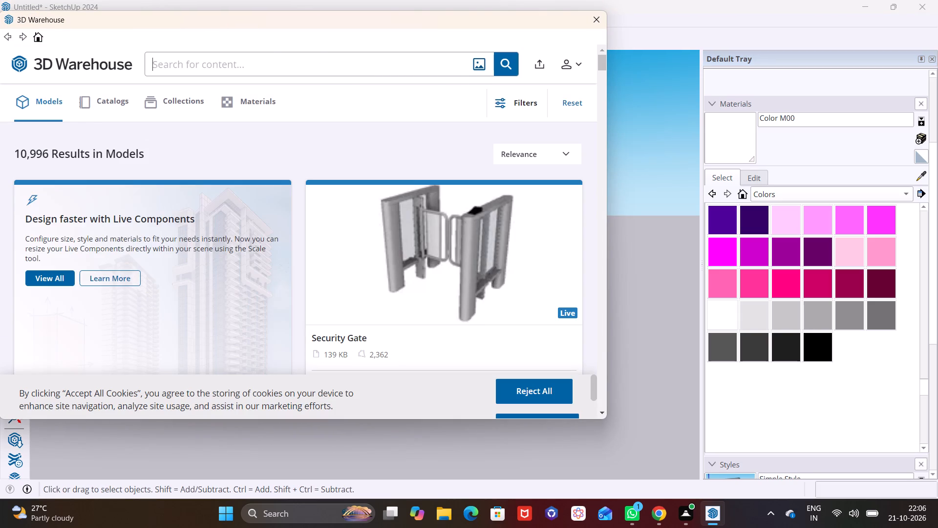
{"action": "type", "text": "TREES"}
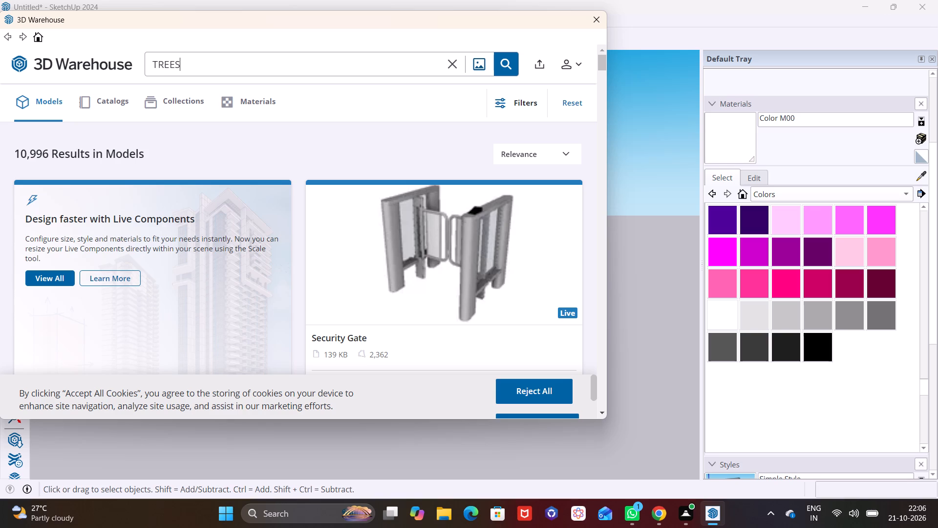
{"action": "key", "text": "space"}
{"action": "key", "text": "space"}
{"action": "key", "text": "Return"}
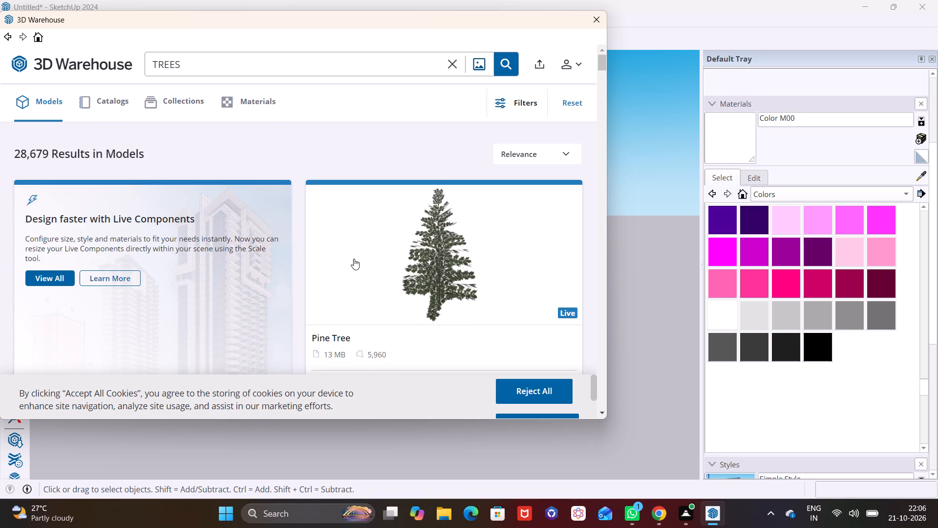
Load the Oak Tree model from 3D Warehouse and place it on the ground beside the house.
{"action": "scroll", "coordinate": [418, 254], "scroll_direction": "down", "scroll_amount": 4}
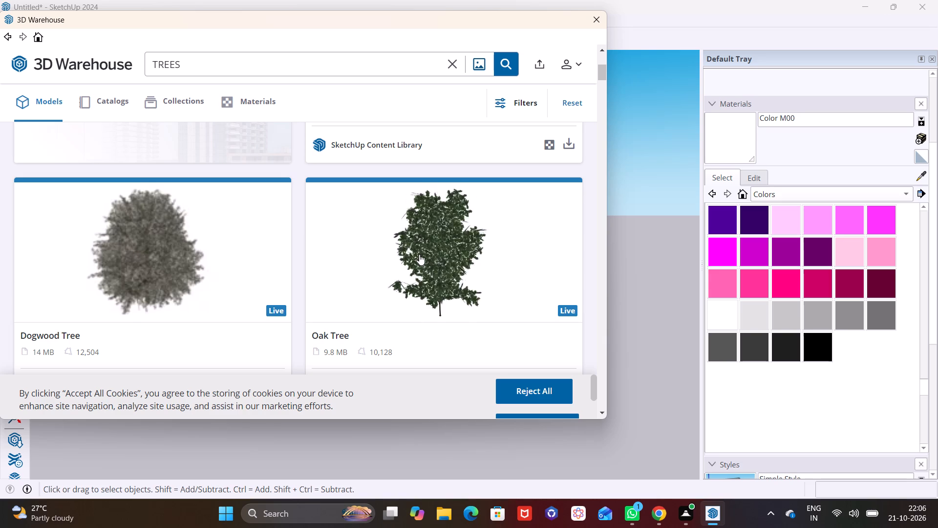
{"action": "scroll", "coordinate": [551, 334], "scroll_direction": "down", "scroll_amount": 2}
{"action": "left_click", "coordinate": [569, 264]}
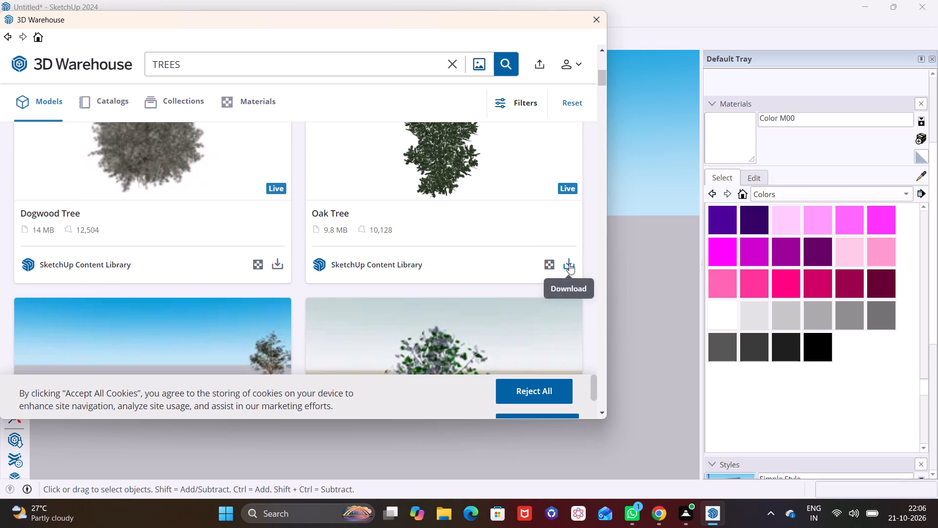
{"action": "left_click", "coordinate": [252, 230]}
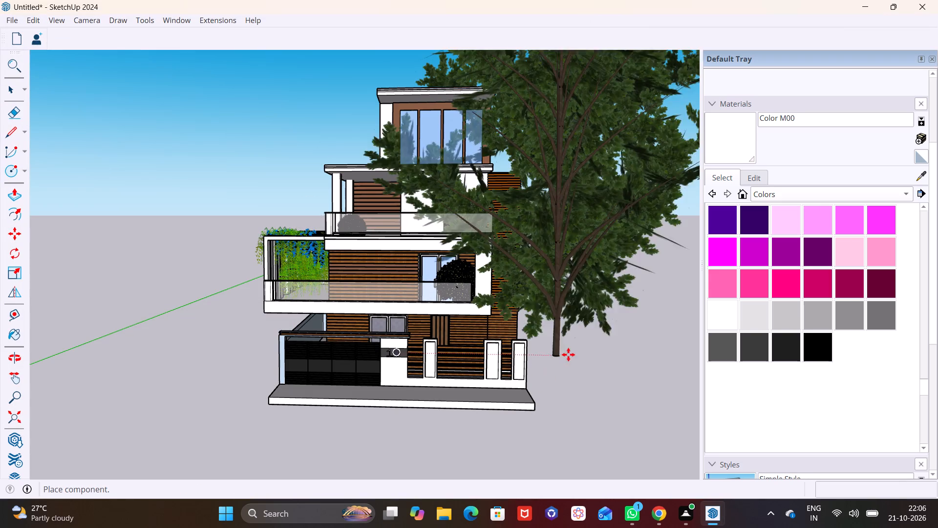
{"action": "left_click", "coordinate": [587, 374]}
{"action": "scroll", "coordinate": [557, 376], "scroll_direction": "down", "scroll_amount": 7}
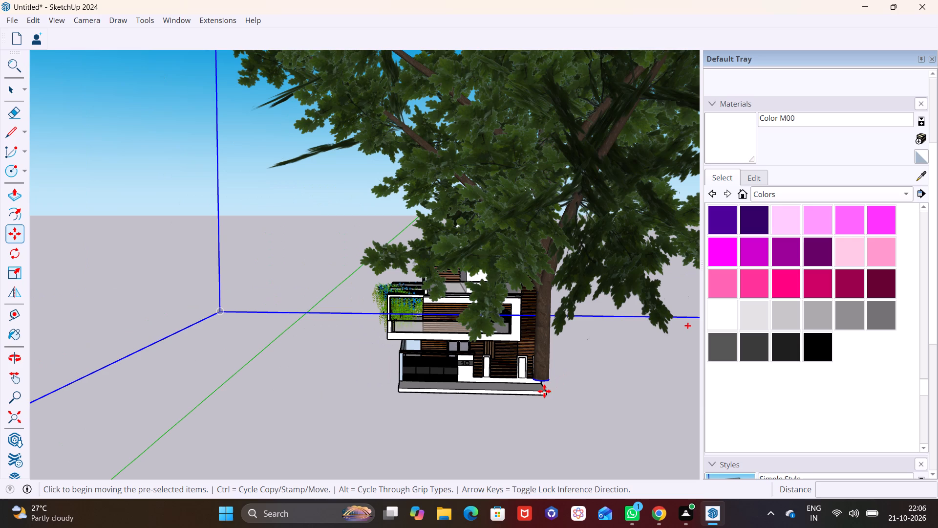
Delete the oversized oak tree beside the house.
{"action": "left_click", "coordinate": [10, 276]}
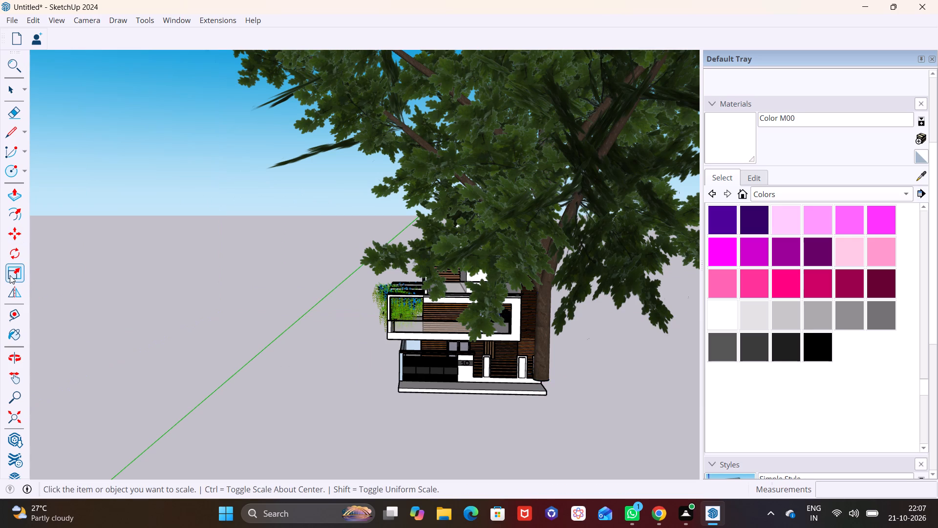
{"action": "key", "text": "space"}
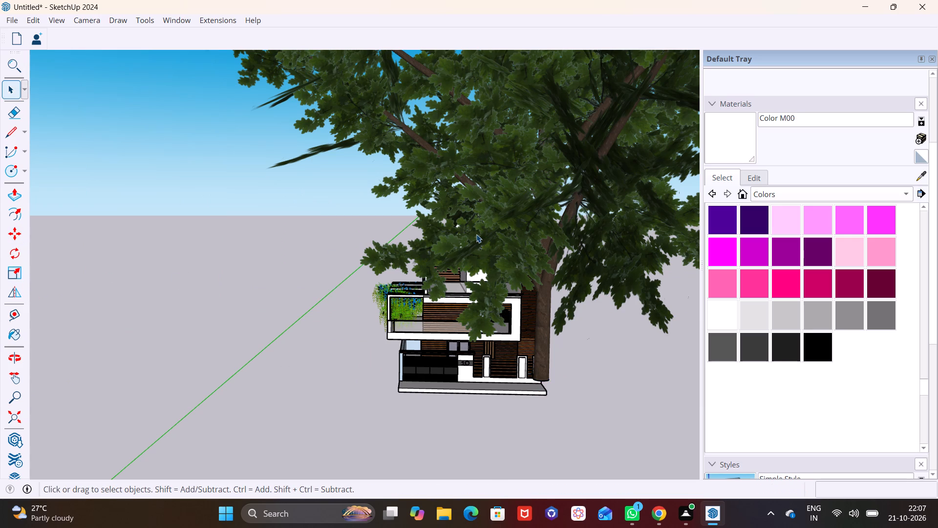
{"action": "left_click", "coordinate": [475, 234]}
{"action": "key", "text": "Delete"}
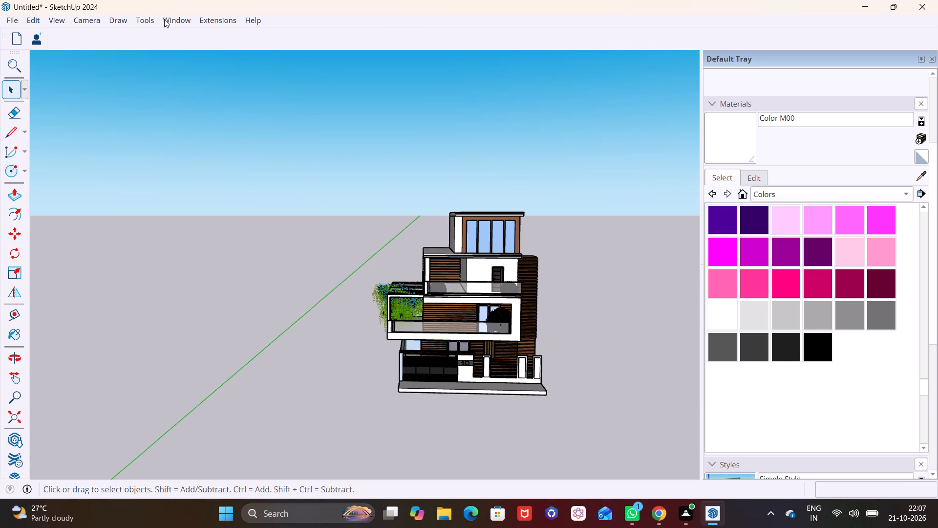
Load the 1.4 MB leafy "tree" model from the 3D Warehouse TREES results and place it beside the boundary wall's end.
{"action": "left_click", "coordinate": [172, 17]}
{"action": "left_click", "coordinate": [211, 119]}
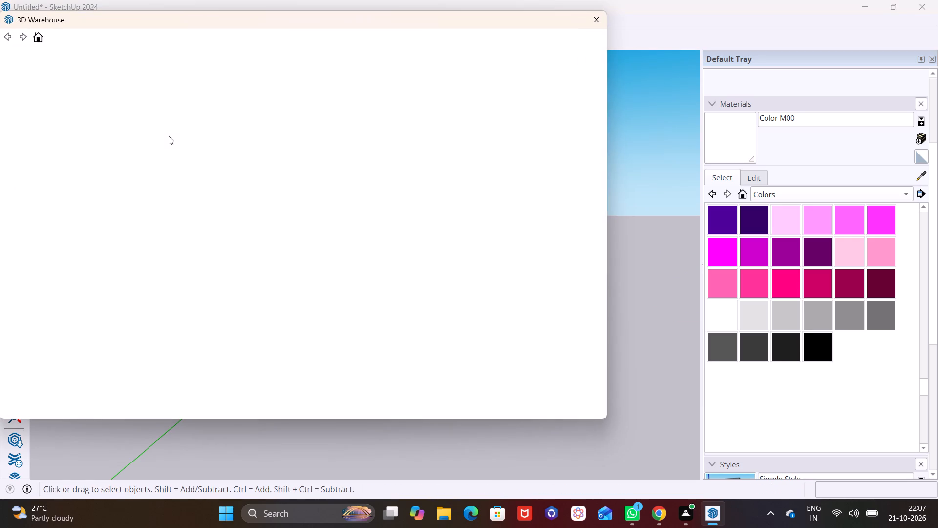
{"action": "scroll", "coordinate": [313, 165], "scroll_direction": "down", "scroll_amount": 1}
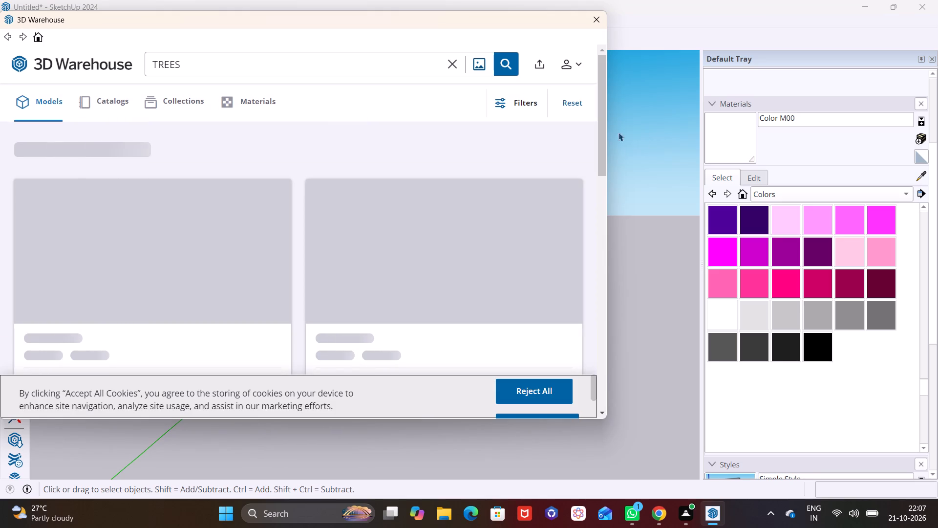
{"action": "left_click_drag", "start_coordinate": [600, 133], "coordinate": [601, 138]}
{"action": "left_click_drag", "start_coordinate": [601, 138], "coordinate": [602, 145]}
{"action": "left_click_drag", "start_coordinate": [602, 145], "coordinate": [608, 132]}
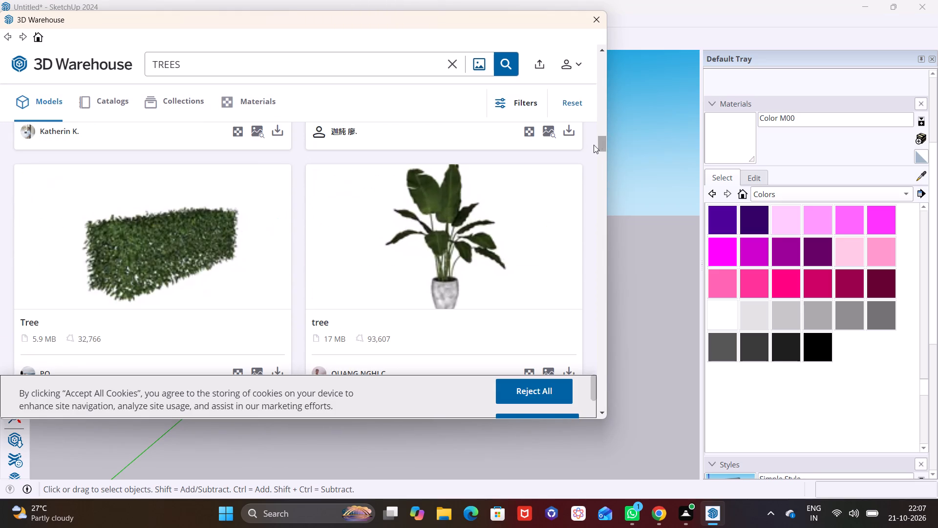
{"action": "left_click_drag", "start_coordinate": [599, 143], "coordinate": [605, 139]}
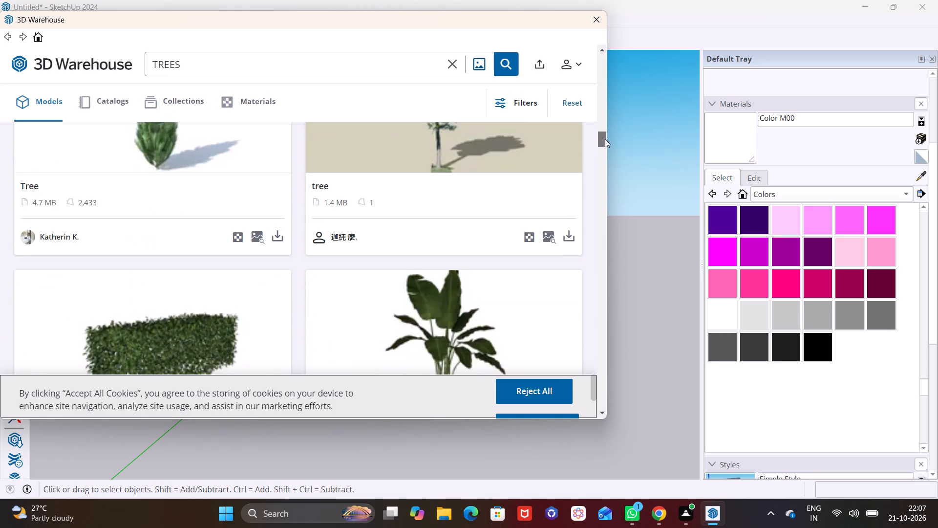
{"action": "left_click_drag", "start_coordinate": [605, 139], "coordinate": [606, 135]}
{"action": "left_click", "coordinate": [571, 296]}
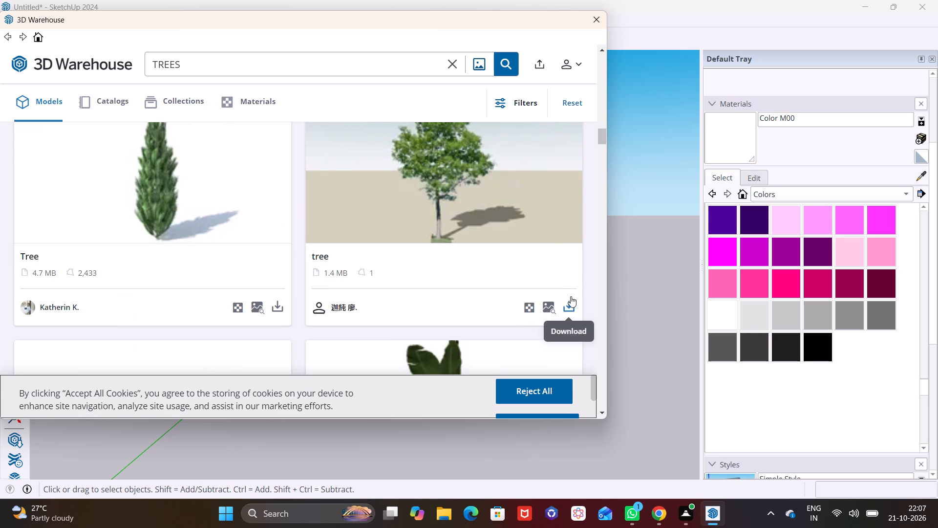
{"action": "left_click", "coordinate": [267, 229]}
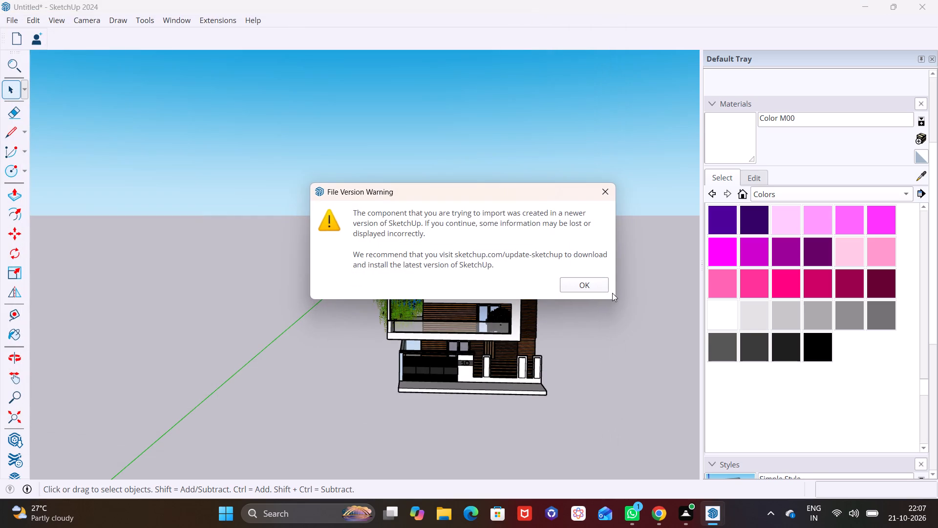
{"action": "left_click", "coordinate": [603, 288]}
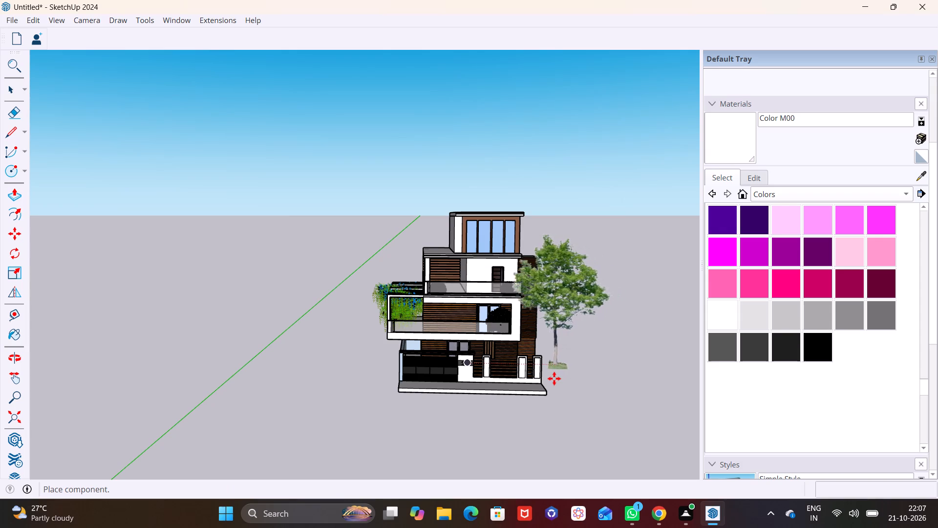
{"action": "left_click", "coordinate": [558, 374]}
{"action": "scroll", "coordinate": [585, 374], "scroll_direction": "up", "scroll_amount": 2}
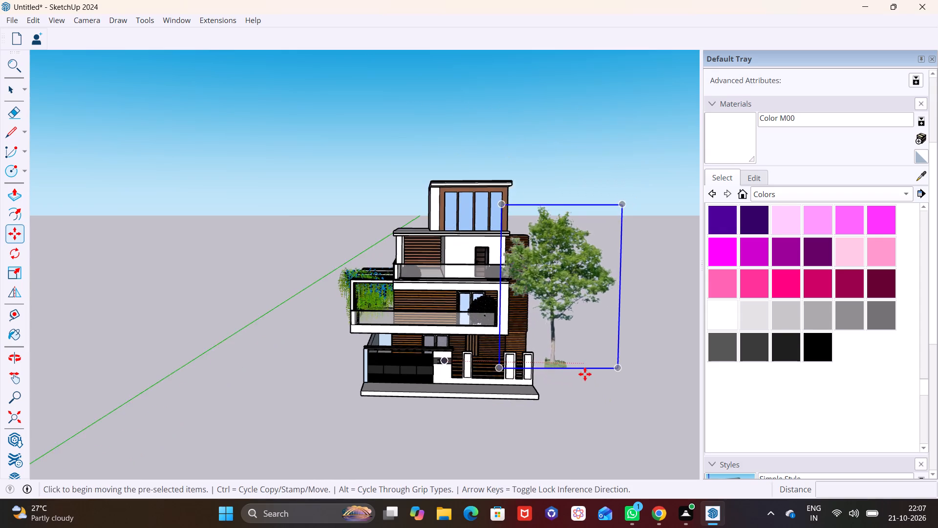
{"action": "scroll", "coordinate": [585, 374], "scroll_direction": "up", "scroll_amount": 3}
{"action": "key", "text": "space"}
{"action": "left_click", "coordinate": [570, 399]}
Move the tree straight down about 7' 3" beside the house so its base sits lower.
{"action": "middle_click_drag", "start_coordinate": [570, 399], "coordinate": [446, 347]}
{"action": "scroll", "coordinate": [521, 373], "scroll_direction": "up", "scroll_amount": 1}
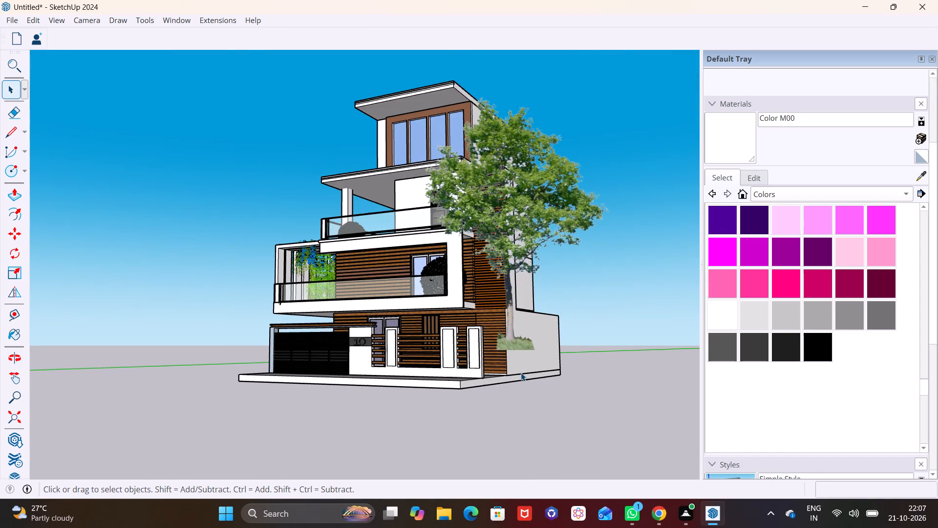
{"action": "scroll", "coordinate": [520, 379], "scroll_direction": "up", "scroll_amount": 1, "text": "shift"}
{"action": "middle_click_drag", "start_coordinate": [520, 379], "coordinate": [494, 316], "text": "shift"}
{"action": "scroll", "coordinate": [491, 310], "scroll_direction": "up", "scroll_amount": 4}
{"action": "left_click", "coordinate": [472, 245]}
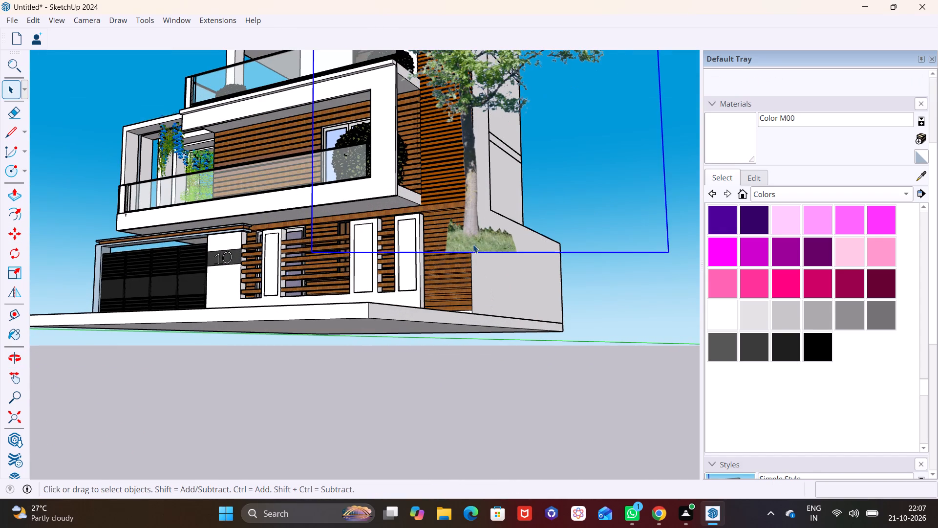
{"action": "key", "text": "m"}
{"action": "left_click", "coordinate": [469, 138]}
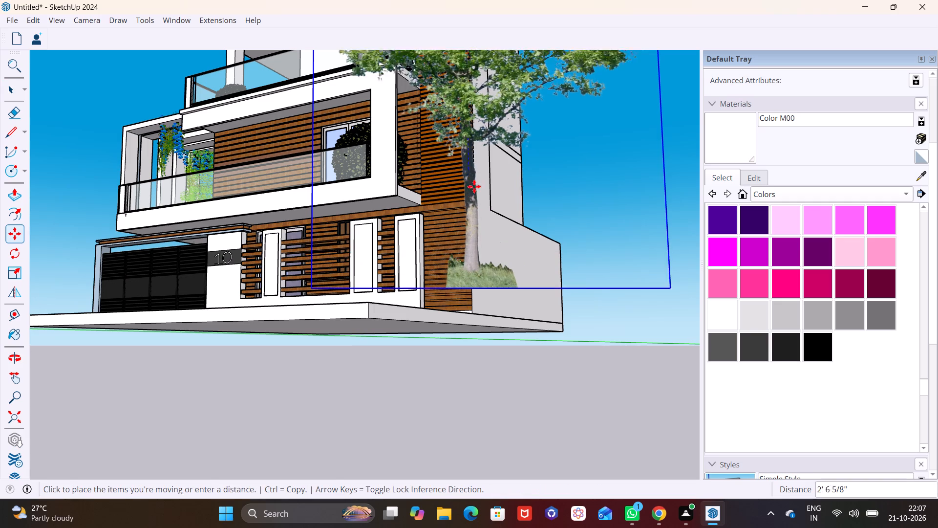
{"action": "left_click", "coordinate": [470, 240]}
{"action": "key", "text": "space"}
{"action": "left_click", "coordinate": [533, 345]}
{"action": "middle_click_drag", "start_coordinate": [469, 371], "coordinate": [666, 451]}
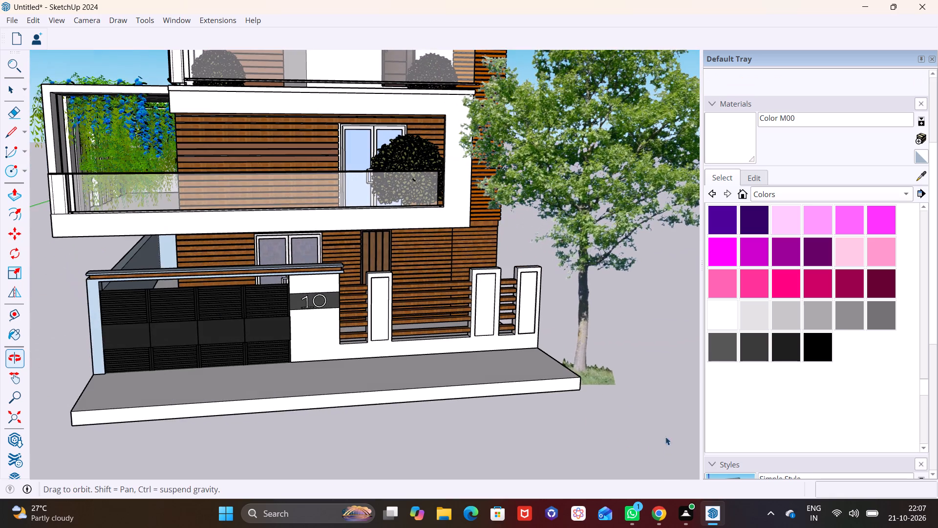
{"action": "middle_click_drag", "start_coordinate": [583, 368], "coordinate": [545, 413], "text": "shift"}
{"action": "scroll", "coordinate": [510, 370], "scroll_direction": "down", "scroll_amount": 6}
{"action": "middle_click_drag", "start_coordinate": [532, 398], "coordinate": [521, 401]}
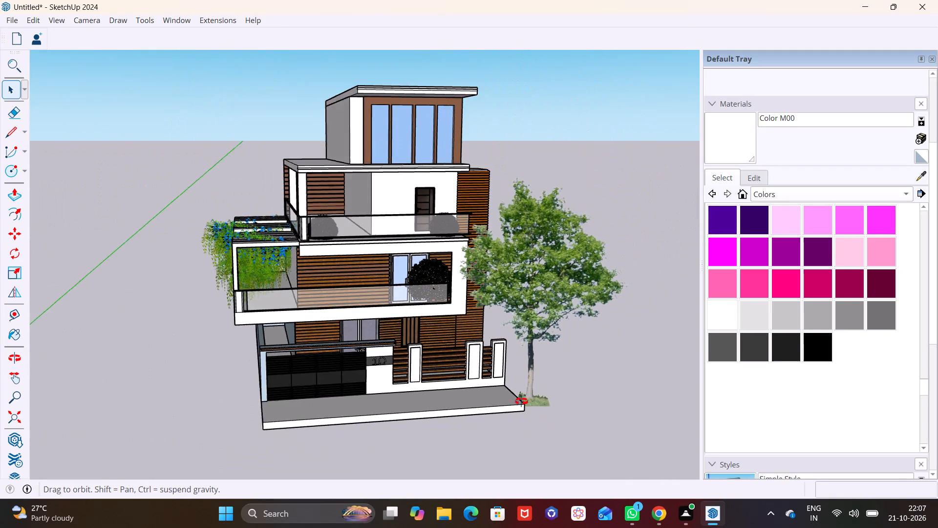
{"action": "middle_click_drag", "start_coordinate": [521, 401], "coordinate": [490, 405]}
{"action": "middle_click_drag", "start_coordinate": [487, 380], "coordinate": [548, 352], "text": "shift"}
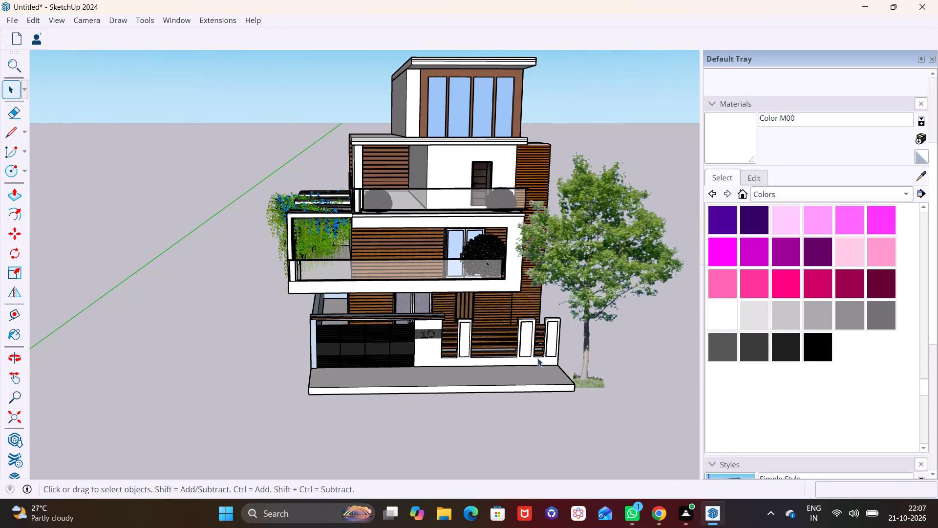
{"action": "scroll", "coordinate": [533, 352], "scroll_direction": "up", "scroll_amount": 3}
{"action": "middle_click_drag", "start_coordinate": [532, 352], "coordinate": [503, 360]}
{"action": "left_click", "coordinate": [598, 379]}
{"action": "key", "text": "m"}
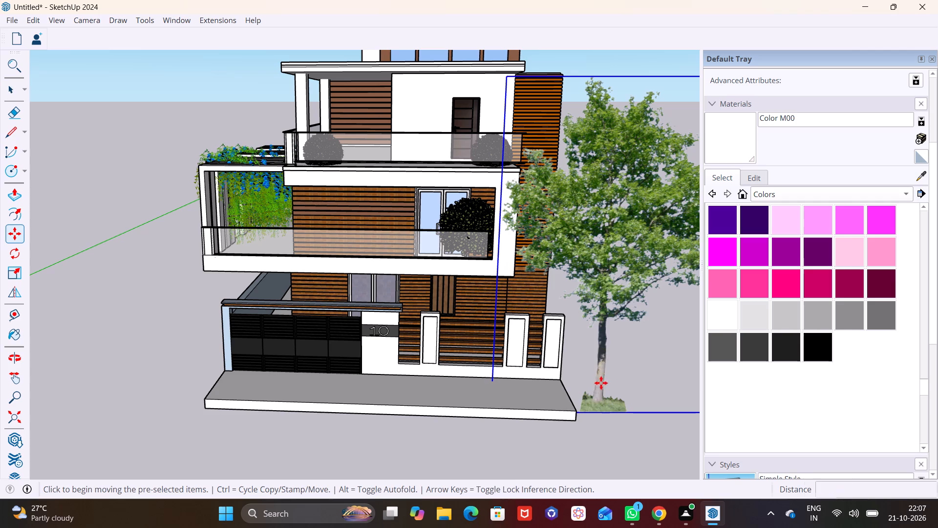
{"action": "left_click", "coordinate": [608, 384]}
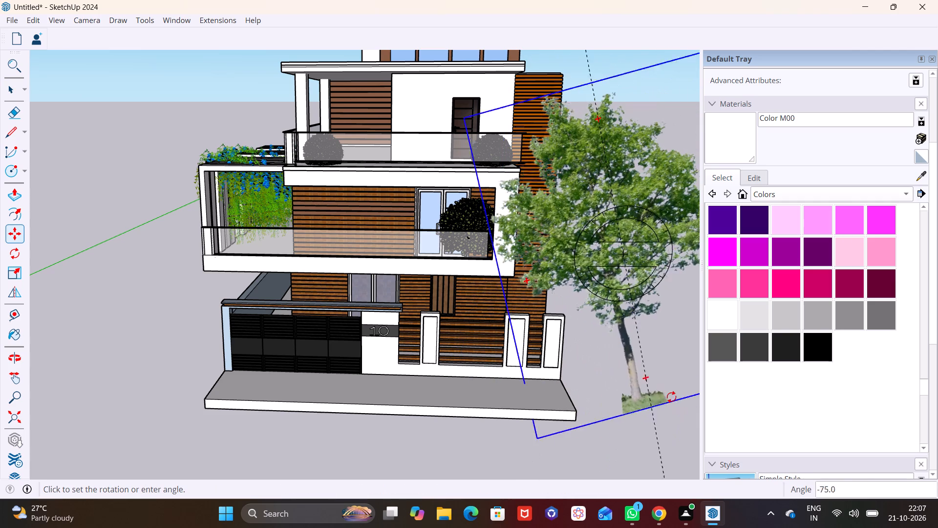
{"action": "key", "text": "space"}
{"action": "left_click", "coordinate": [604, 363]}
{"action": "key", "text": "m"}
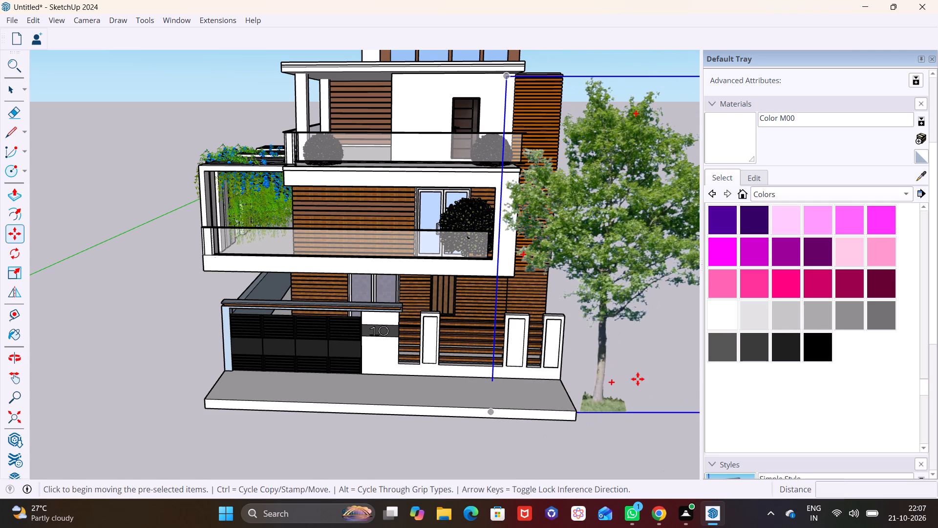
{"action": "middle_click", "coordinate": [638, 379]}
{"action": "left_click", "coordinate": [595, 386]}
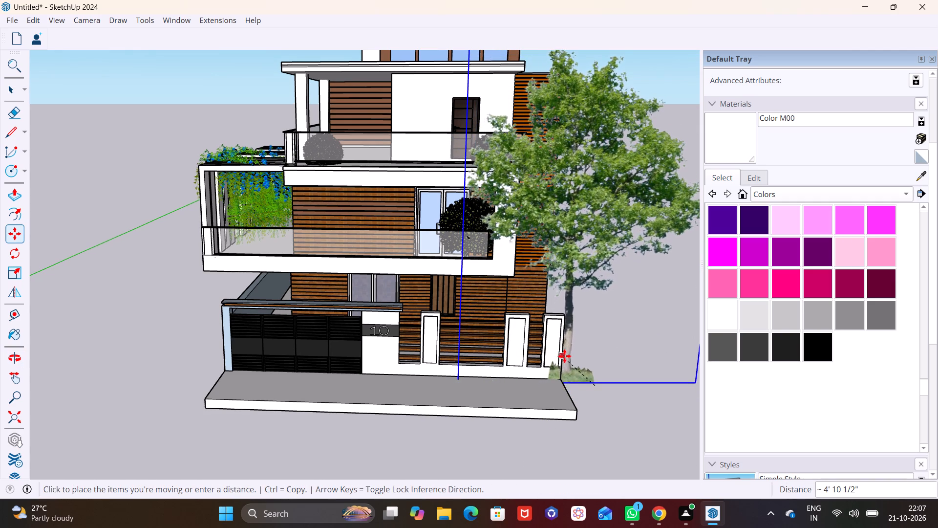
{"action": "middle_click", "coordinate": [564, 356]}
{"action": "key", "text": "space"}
Move the tree about 4' 6" closer to the end of the front boundary wall.
{"action": "left_click", "coordinate": [603, 390]}
{"action": "left_click", "coordinate": [600, 380]}
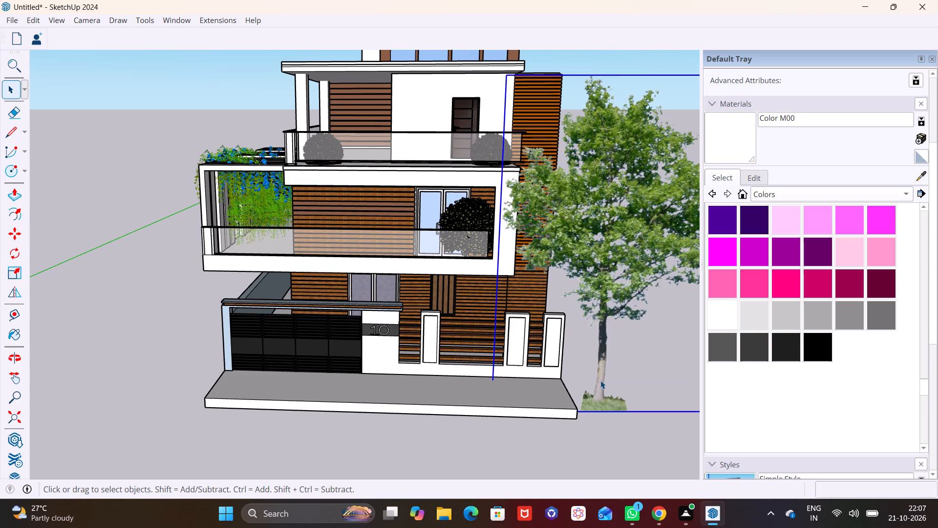
{"action": "key", "text": "m"}
{"action": "scroll", "coordinate": [601, 381], "scroll_direction": "up", "scroll_amount": 1}
{"action": "middle_click", "coordinate": [601, 381]}
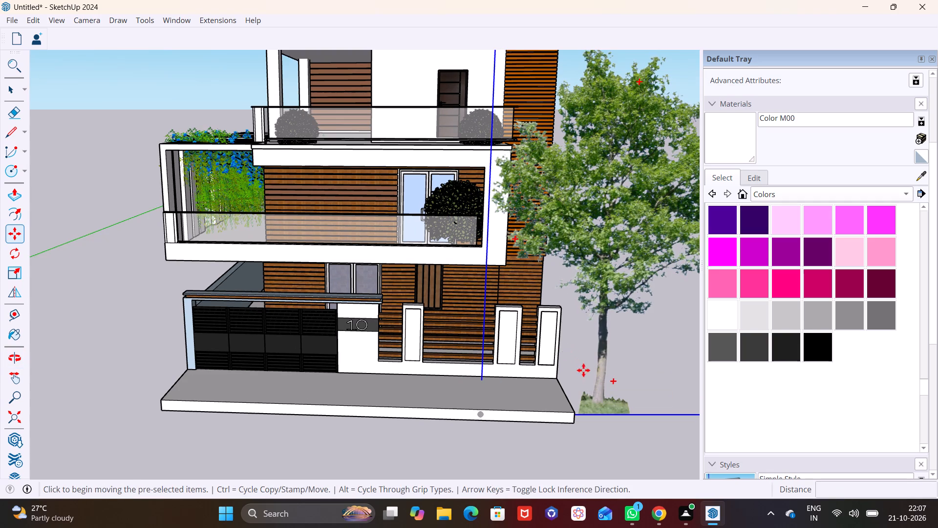
{"action": "middle_click", "coordinate": [601, 370]}
{"action": "key", "text": "m"}
{"action": "middle_click", "coordinate": [608, 380]}
{"action": "middle_click_drag", "start_coordinate": [605, 414], "coordinate": [628, 427]}
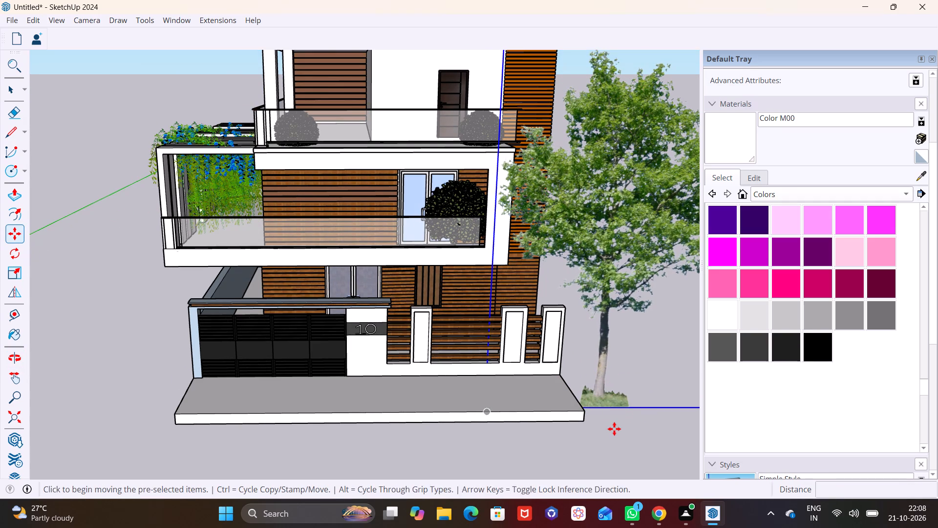
{"action": "left_click", "coordinate": [618, 435]}
{"action": "scroll", "coordinate": [534, 411], "scroll_direction": "down", "scroll_amount": 4}
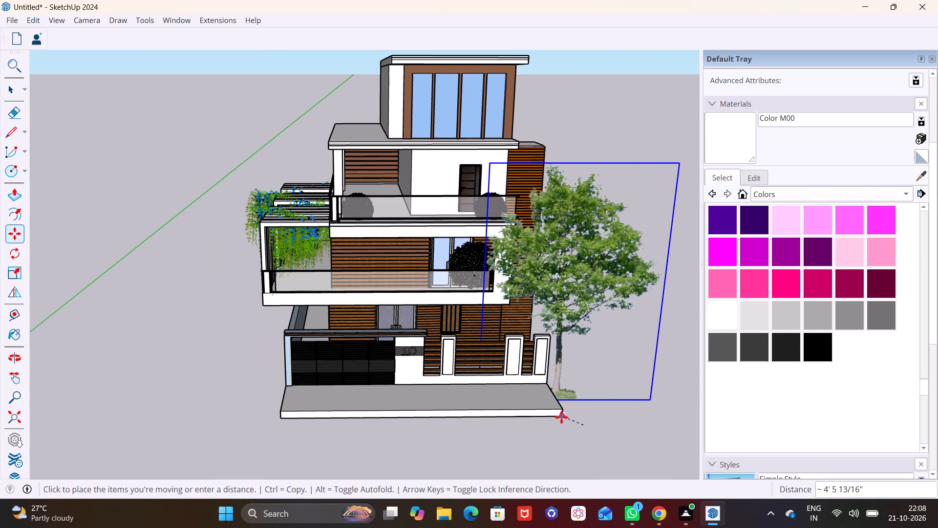
{"action": "left_click", "coordinate": [562, 415]}
{"action": "key", "text": "space"}
{"action": "left_click", "coordinate": [585, 416]}
Examine the tree's placement against the house and the base slab from several viewpoints.
{"action": "middle_click_drag", "start_coordinate": [541, 409], "coordinate": [513, 401]}
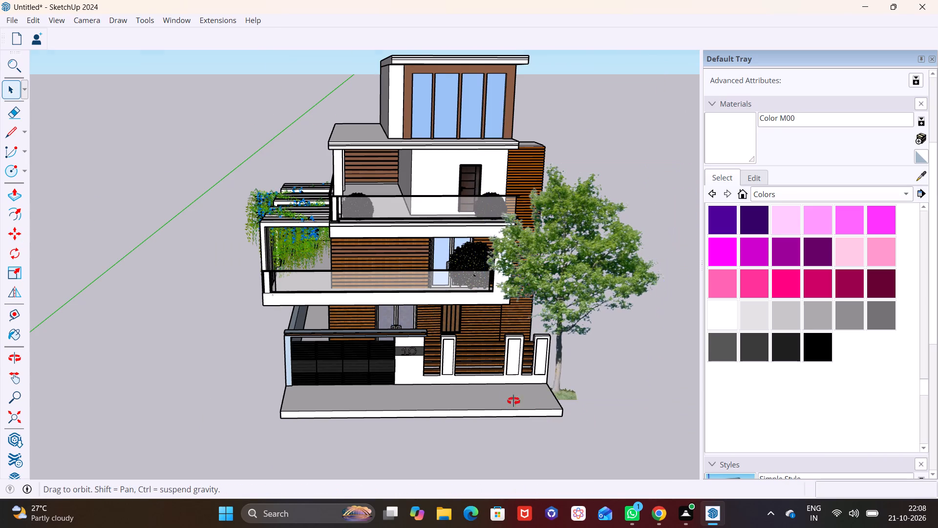
{"action": "middle_click_drag", "start_coordinate": [513, 401], "coordinate": [504, 320]}
{"action": "scroll", "coordinate": [521, 335], "scroll_direction": "down", "scroll_amount": 4}
{"action": "middle_click_drag", "start_coordinate": [528, 368], "coordinate": [535, 429]}
{"action": "scroll", "coordinate": [535, 429], "scroll_direction": "up", "scroll_amount": 1}
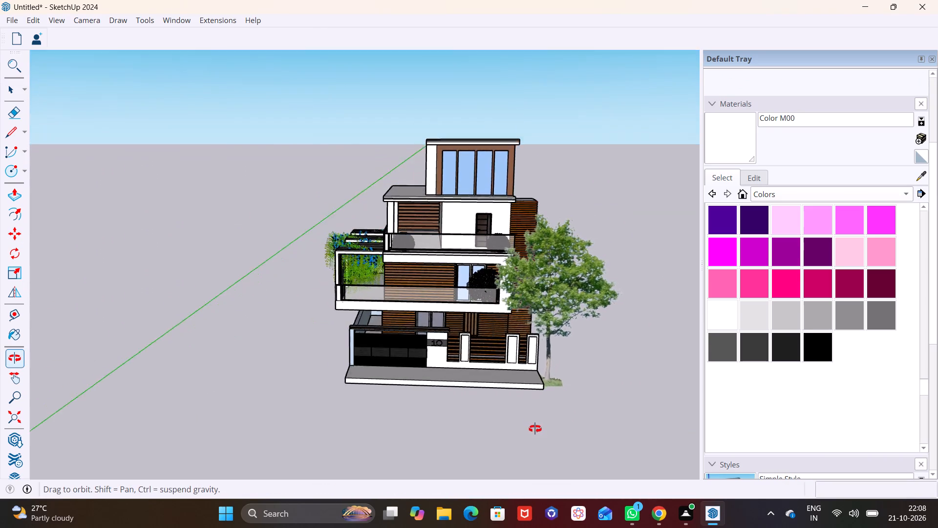
{"action": "middle_click_drag", "start_coordinate": [535, 429], "coordinate": [553, 440]}
{"action": "middle_click_drag", "start_coordinate": [511, 386], "coordinate": [489, 400]}
{"action": "scroll", "coordinate": [507, 372], "scroll_direction": "up", "scroll_amount": 1}
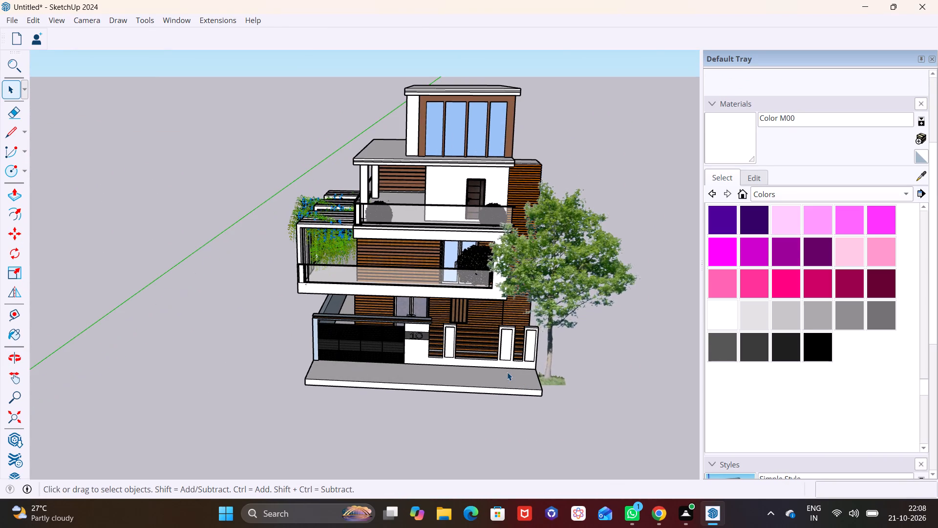
{"action": "middle_click_drag", "start_coordinate": [507, 372], "coordinate": [522, 366], "text": "shift"}
{"action": "scroll", "coordinate": [519, 368], "scroll_direction": "up", "scroll_amount": 1, "text": "shift"}
{"action": "scroll", "coordinate": [549, 371], "scroll_direction": "up", "scroll_amount": 4}
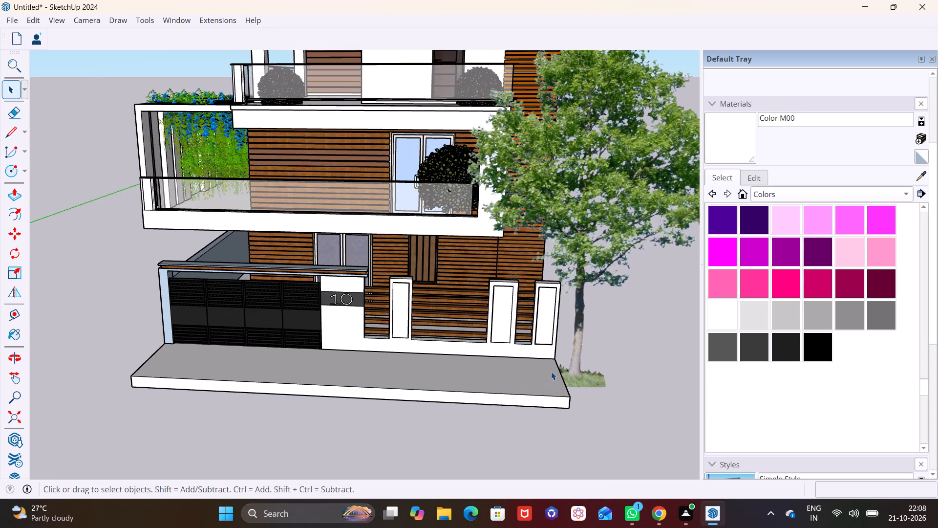
{"action": "scroll", "coordinate": [551, 372], "scroll_direction": "up", "scroll_amount": 3}
{"action": "scroll", "coordinate": [566, 389], "scroll_direction": "down", "scroll_amount": 2}
Push/Pull the base slab's tree-side face outward so the slab extends past the tree trunk.
{"action": "middle_click_drag", "start_coordinate": [570, 389], "coordinate": [490, 338]}
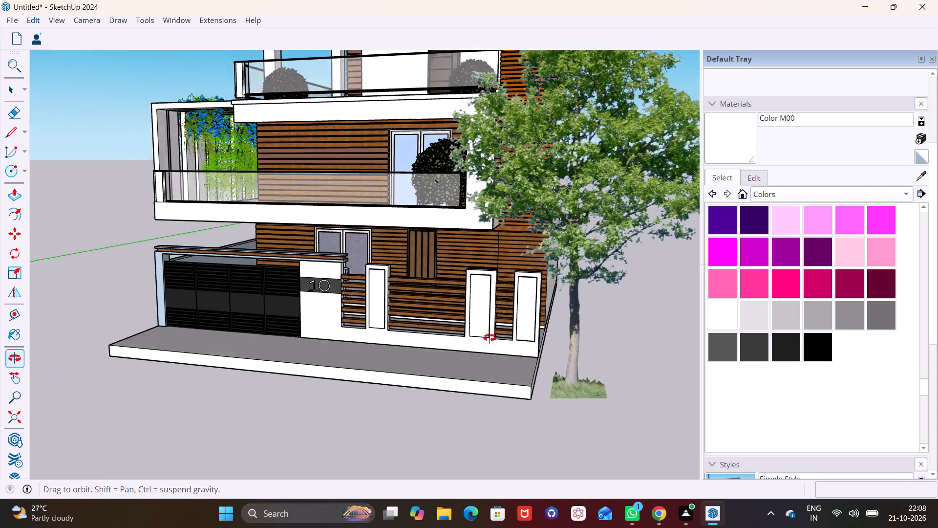
{"action": "middle_click_drag", "start_coordinate": [490, 338], "coordinate": [422, 321]}
{"action": "left_click", "coordinate": [476, 351]}
{"action": "double_click", "coordinate": [476, 351]}
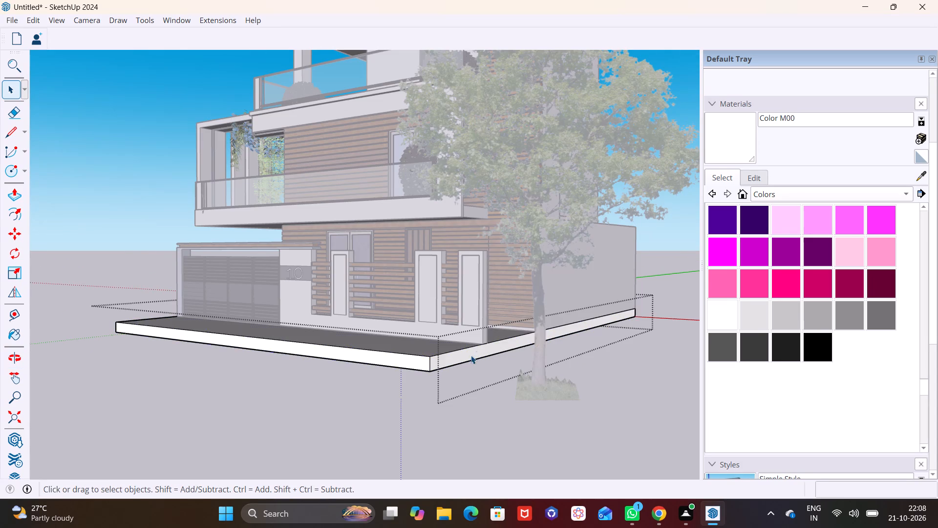
{"action": "left_click", "coordinate": [471, 355]}
{"action": "left_click", "coordinate": [14, 194]}
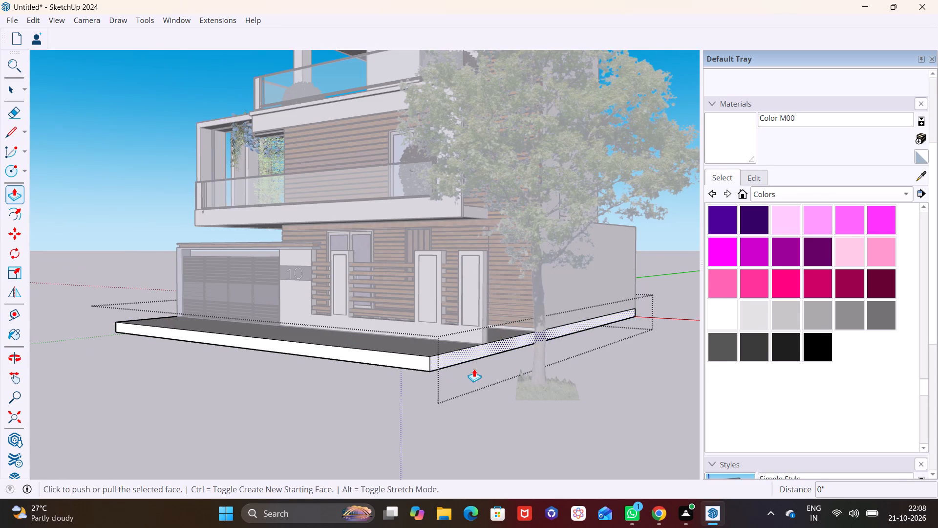
{"action": "left_click", "coordinate": [463, 356]}
{"action": "left_click", "coordinate": [551, 367]}
{"action": "middle_click_drag", "start_coordinate": [564, 394], "coordinate": [577, 411]}
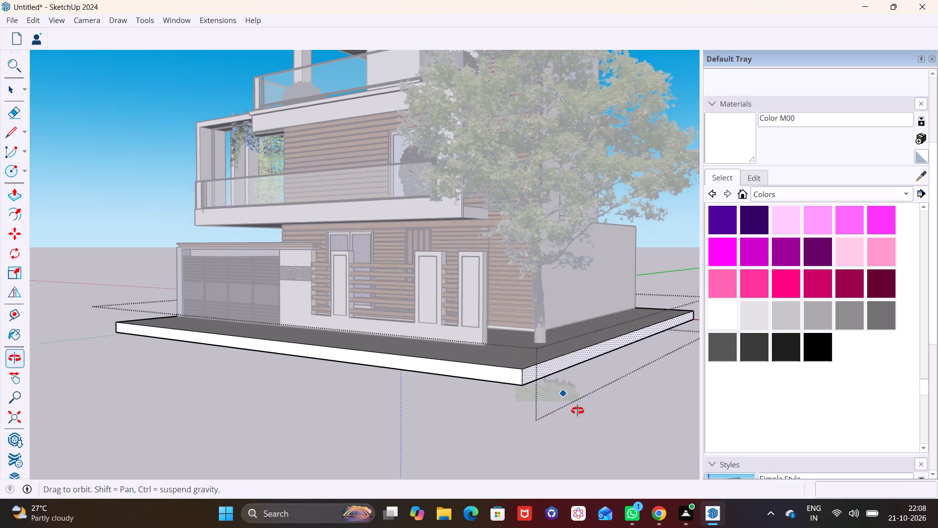
{"action": "middle_click_drag", "start_coordinate": [577, 411], "coordinate": [689, 452]}
{"action": "key", "text": "space"}
{"action": "left_click", "coordinate": [630, 449]}
Push/Pull the base slab's opposite side face, beside the gate, outward by about 15' 3".
{"action": "scroll", "coordinate": [551, 407], "scroll_direction": "down", "scroll_amount": 7}
{"action": "middle_click_drag", "start_coordinate": [556, 405], "coordinate": [586, 440], "text": "shift"}
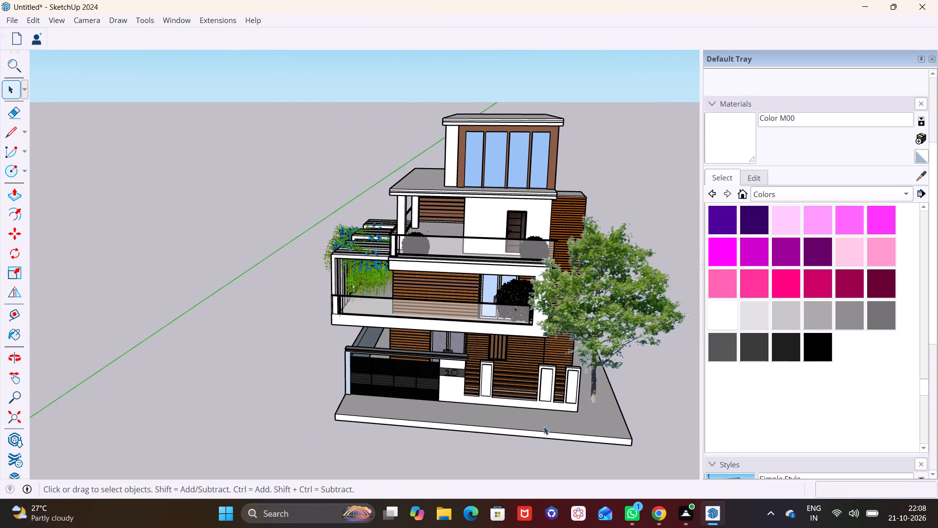
{"action": "middle_click_drag", "start_coordinate": [506, 405], "coordinate": [551, 362], "text": "shift"}
{"action": "middle_click_drag", "start_coordinate": [458, 380], "coordinate": [526, 394]}
{"action": "scroll", "coordinate": [391, 394], "scroll_direction": "up", "scroll_amount": 7}
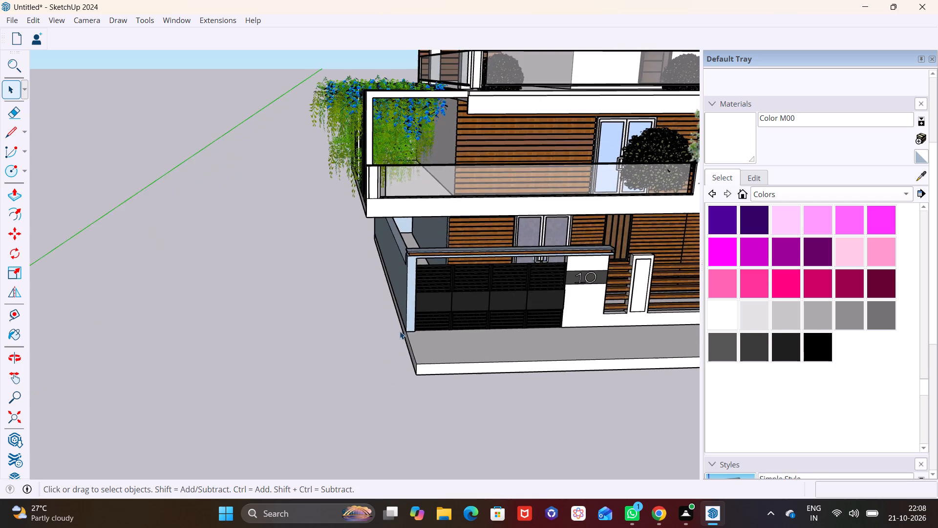
{"action": "middle_click_drag", "start_coordinate": [400, 331], "coordinate": [493, 310]}
{"action": "triple_click", "coordinate": [475, 340]}
{"action": "left_click", "coordinate": [476, 337]}
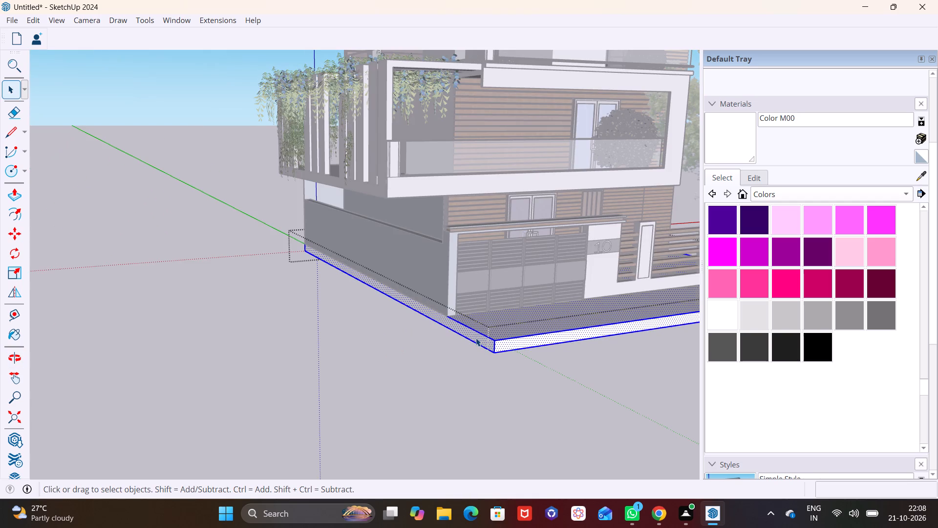
{"action": "left_click", "coordinate": [476, 338]}
{"action": "left_click", "coordinate": [474, 338]}
{"action": "left_click", "coordinate": [475, 337]}
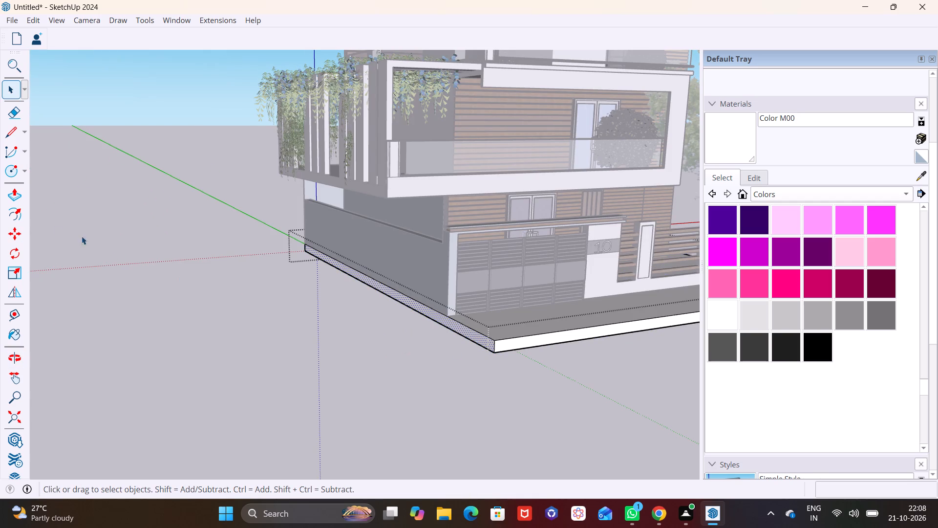
{"action": "left_click", "coordinate": [7, 193]}
{"action": "left_click", "coordinate": [452, 324]}
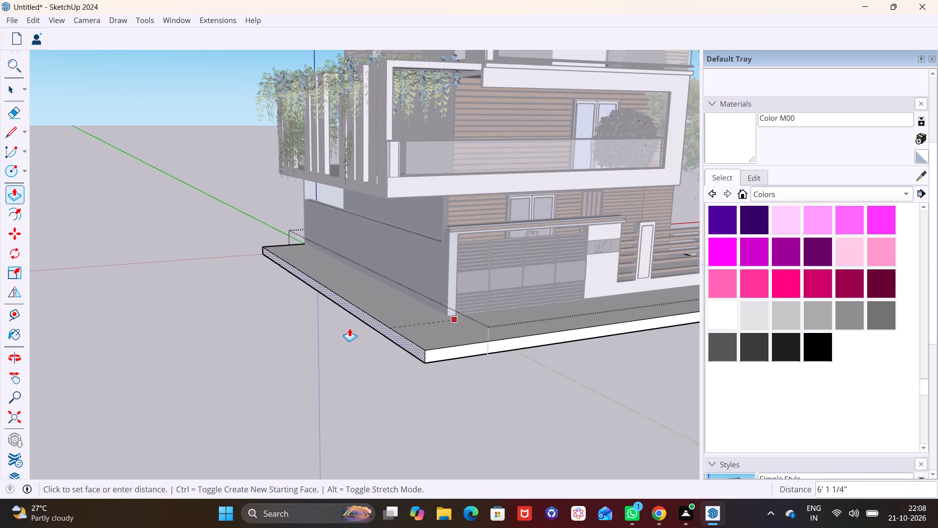
{"action": "left_click", "coordinate": [282, 338]}
{"action": "scroll", "coordinate": [488, 349], "scroll_direction": "down", "scroll_amount": 3}
{"action": "middle_click_drag", "start_coordinate": [501, 361], "coordinate": [389, 388]}
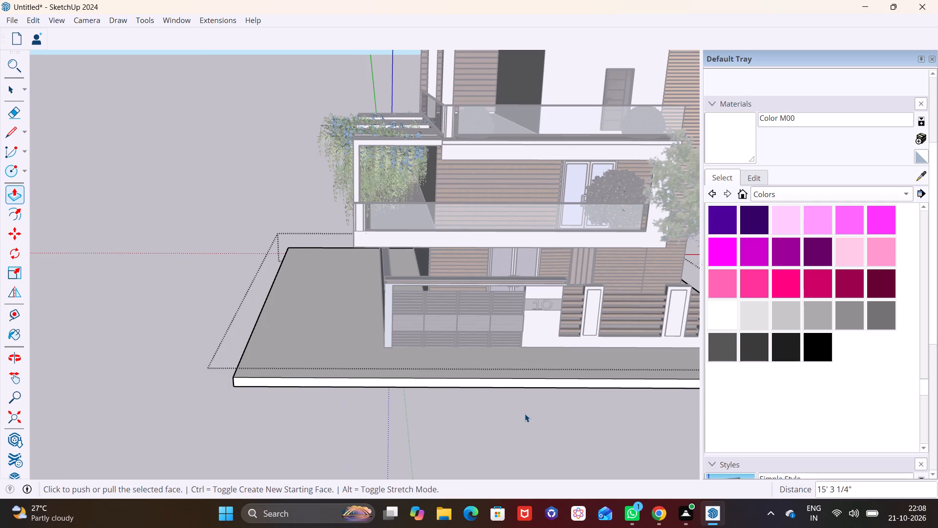
{"action": "key", "text": "space"}
{"action": "left_click", "coordinate": [525, 414]}
{"action": "middle_click_drag", "start_coordinate": [524, 398], "coordinate": [384, 399], "text": "shift"}
{"action": "left_click", "coordinate": [458, 433]}
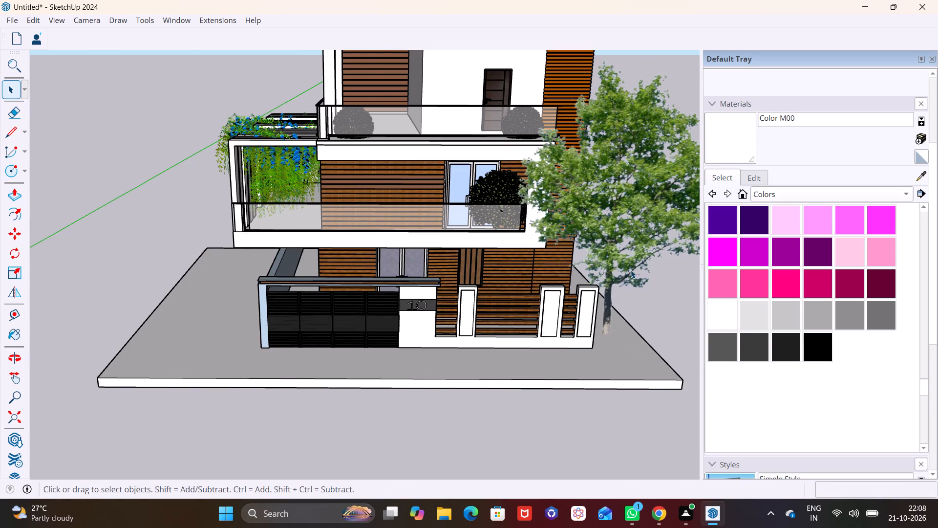
Copy the tree about 46' 7" across to the extended slab on the gate side of the house.
{"action": "left_click", "coordinate": [622, 266]}
{"action": "key", "text": "m"}
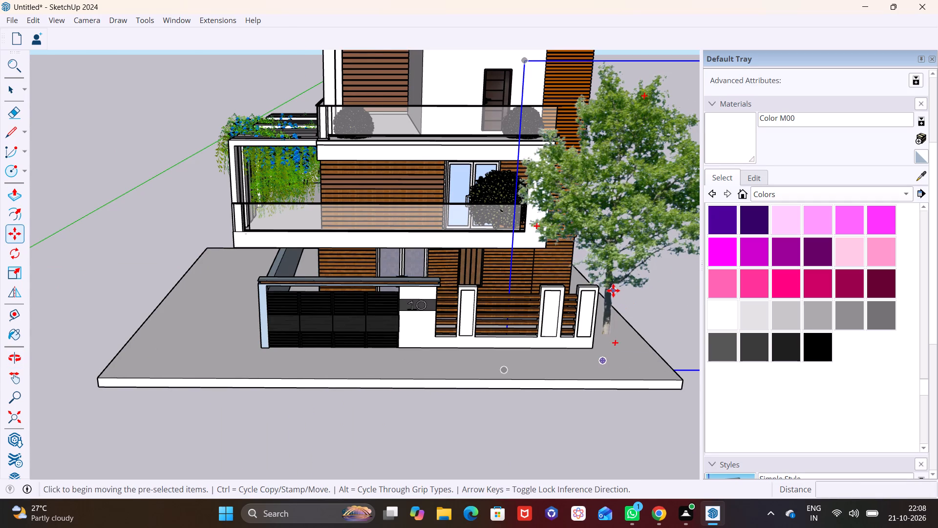
{"action": "left_click", "coordinate": [613, 290]}
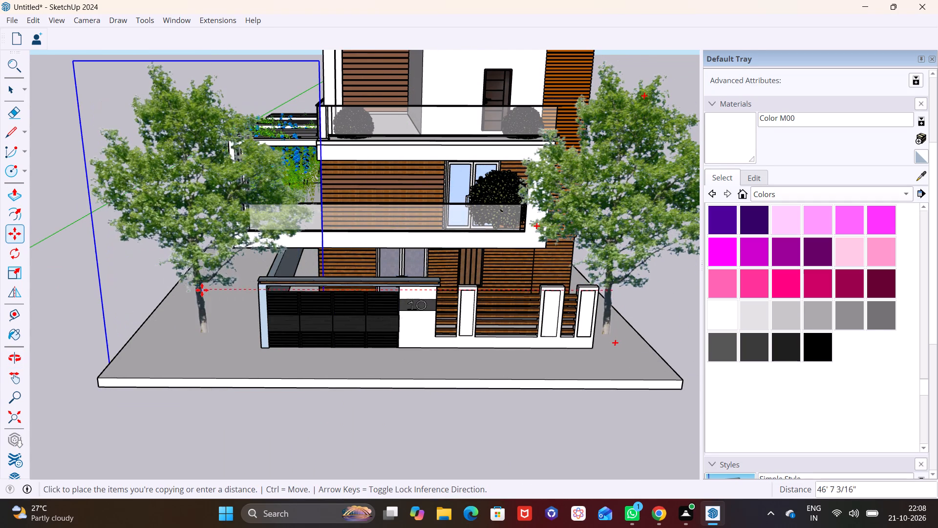
{"action": "left_click", "coordinate": [201, 294]}
{"action": "key", "text": "space"}
{"action": "left_click", "coordinate": [229, 340]}
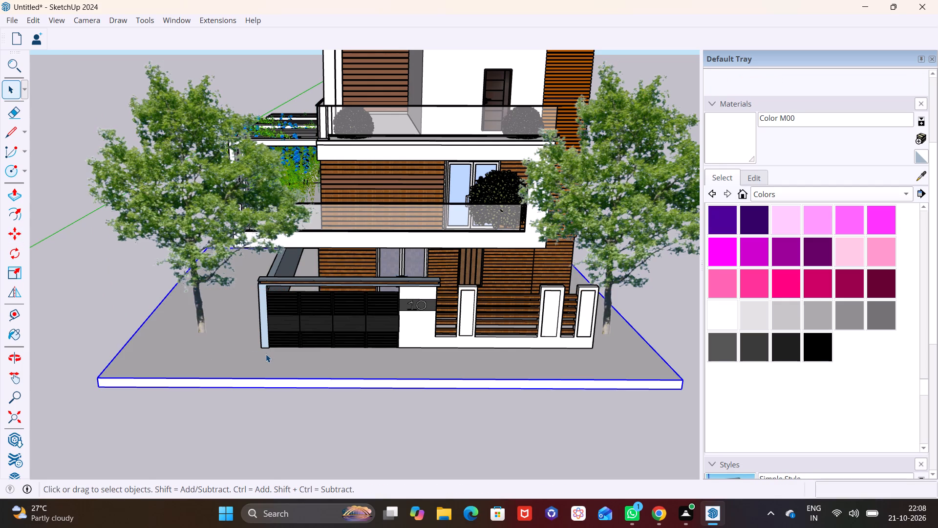
Scale the gate-side tree down uniformly to about 0.74 of its size from its upper corner nearest the house.
{"action": "scroll", "coordinate": [266, 354], "scroll_direction": "down", "scroll_amount": 3}
{"action": "middle_click_drag", "start_coordinate": [266, 354], "coordinate": [384, 327], "text": "shift"}
{"action": "middle_click_drag", "start_coordinate": [382, 335], "coordinate": [267, 339]}
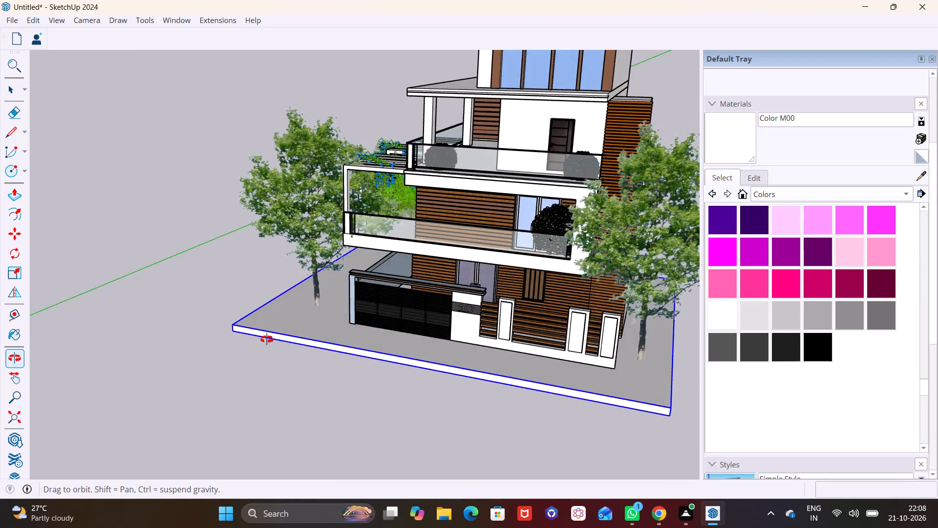
{"action": "middle_click_drag", "start_coordinate": [267, 339], "coordinate": [371, 323]}
{"action": "left_click", "coordinate": [335, 256]}
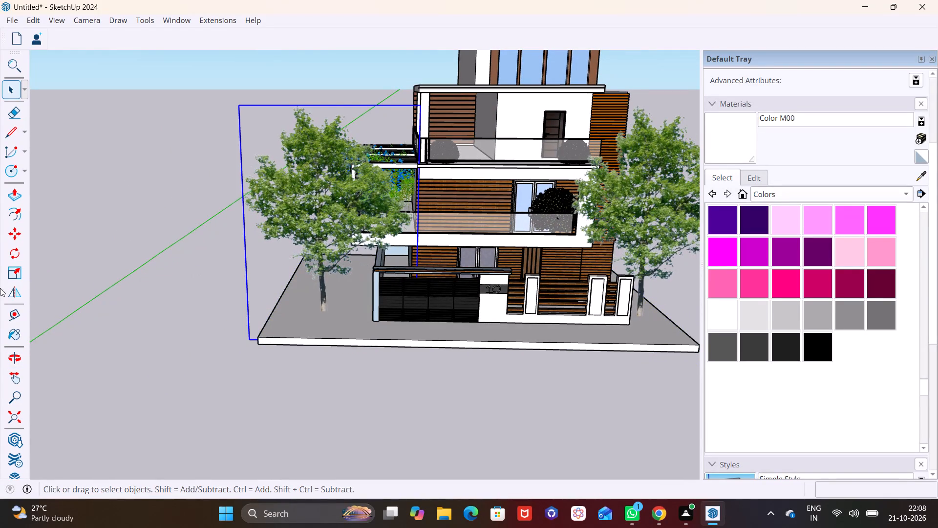
{"action": "left_click", "coordinate": [12, 273]}
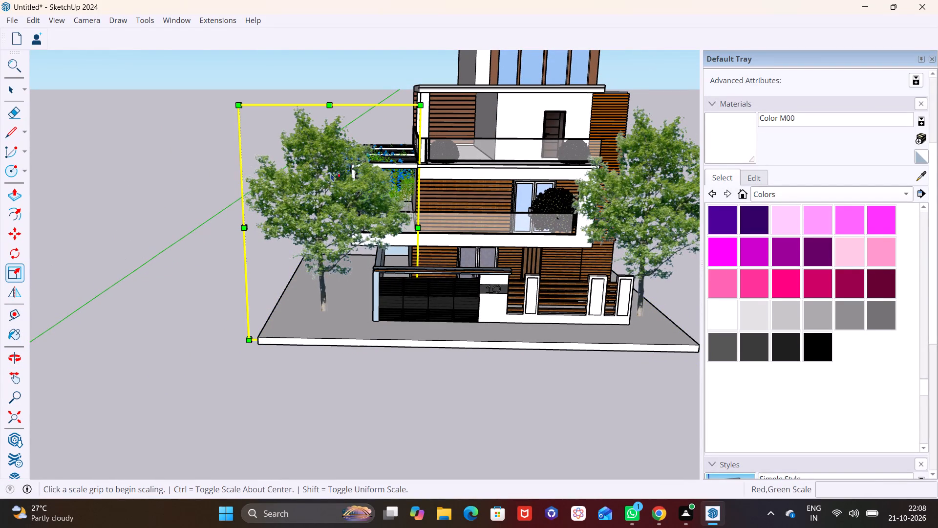
{"action": "left_click", "coordinate": [337, 171]}
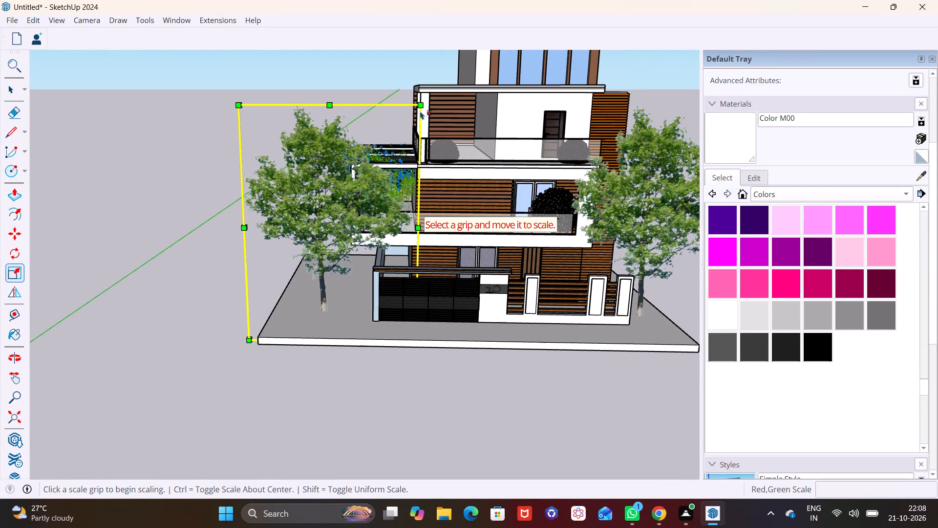
{"action": "left_click", "coordinate": [420, 106]}
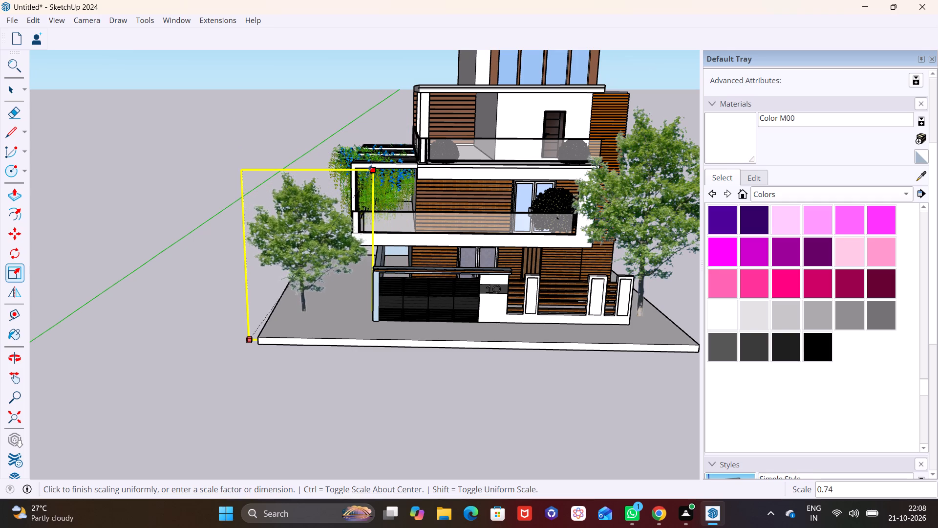
{"action": "left_click", "coordinate": [369, 177]}
Move the scaled-down tree across the base slab, closer to the gate post and the slab's front edge.
{"action": "scroll", "coordinate": [344, 252], "scroll_direction": "up", "scroll_amount": 4}
{"action": "middle_click_drag", "start_coordinate": [342, 278], "coordinate": [301, 266], "text": "shift"}
{"action": "scroll", "coordinate": [327, 277], "scroll_direction": "up", "scroll_amount": 1, "text": "shift"}
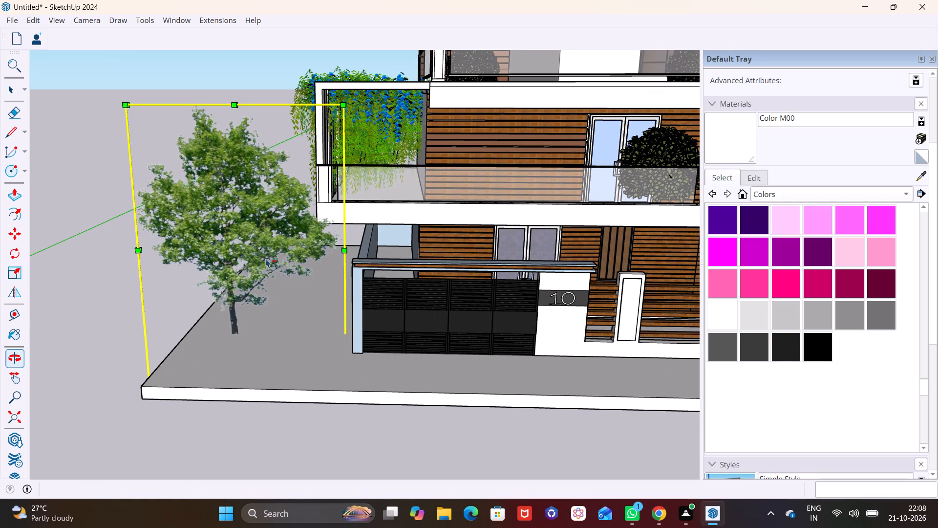
{"action": "left_click", "coordinate": [259, 263]}
{"action": "key", "text": "m"}
{"action": "left_click", "coordinate": [232, 285]}
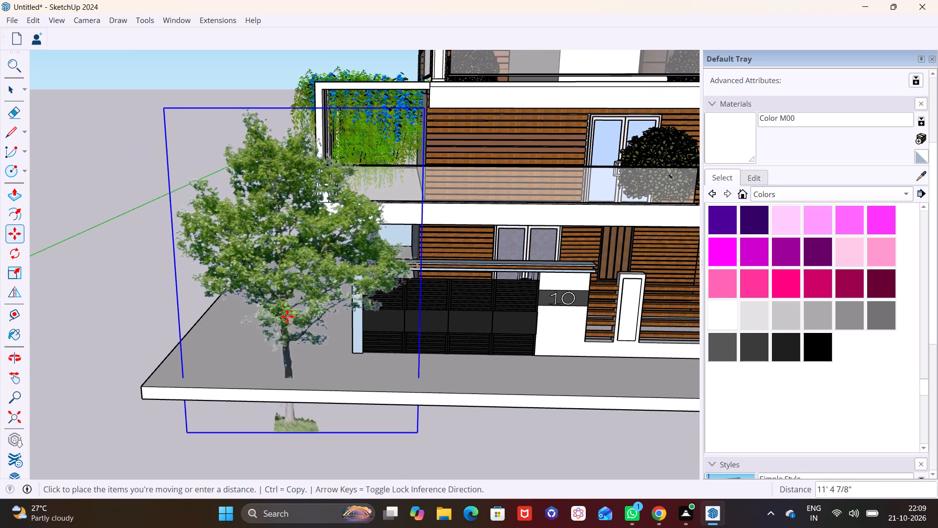
{"action": "left_click", "coordinate": [287, 298]}
{"action": "key", "text": "space"}
{"action": "left_click", "coordinate": [254, 375]}
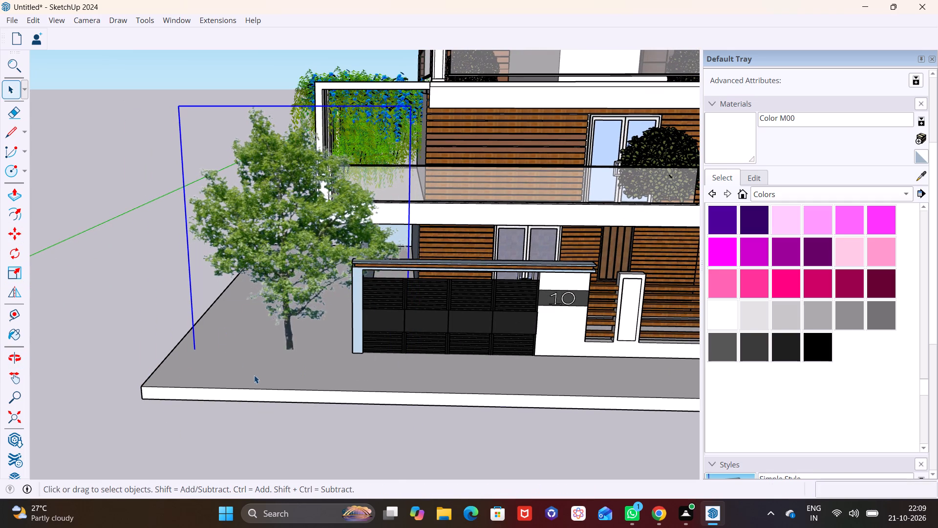
Examine both trees' size and placement against the house and base slab from several front viewpoints.
{"action": "scroll", "coordinate": [269, 370], "scroll_direction": "down", "scroll_amount": 8}
{"action": "middle_click_drag", "start_coordinate": [384, 378], "coordinate": [384, 289]}
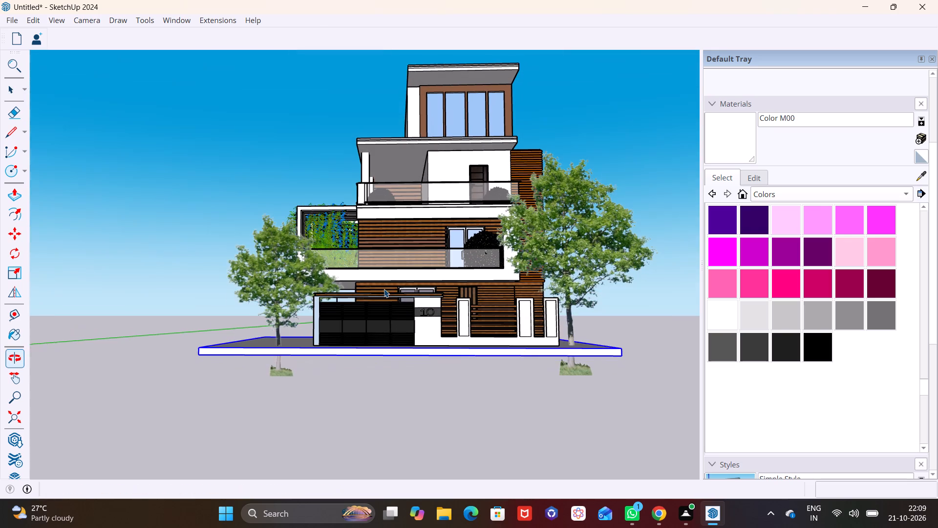
{"action": "middle_click_drag", "start_coordinate": [487, 388], "coordinate": [496, 455]}
{"action": "middle_click_drag", "start_coordinate": [514, 389], "coordinate": [514, 414]}
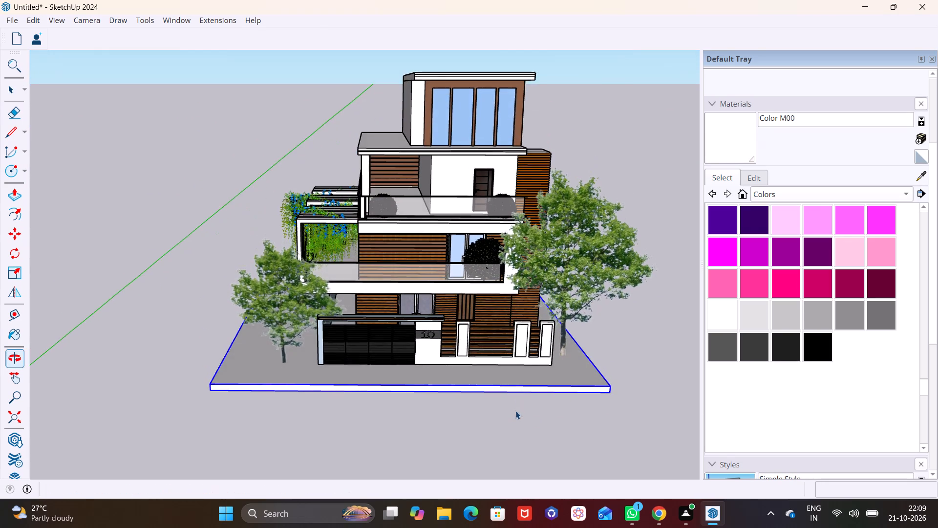
{"action": "scroll", "coordinate": [516, 393], "scroll_direction": "down", "scroll_amount": 2}
{"action": "middle_click_drag", "start_coordinate": [512, 385], "coordinate": [508, 384]}
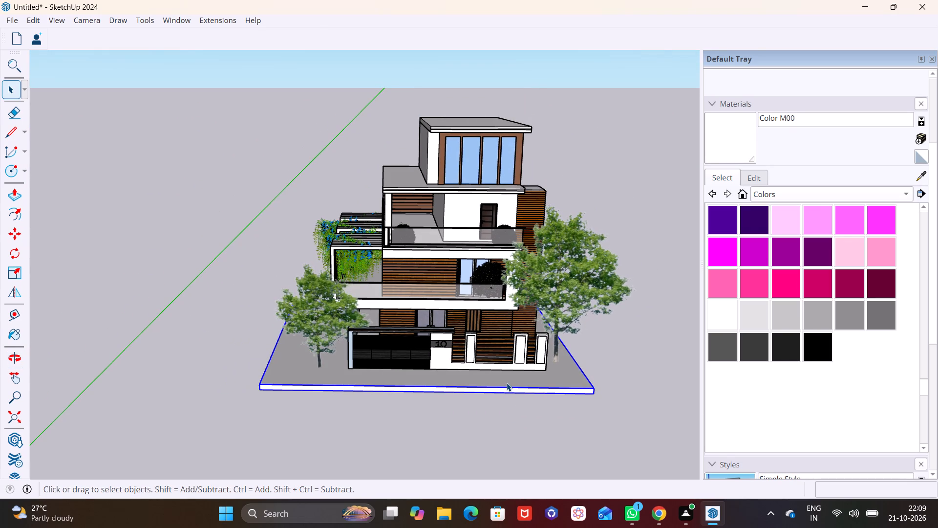
{"action": "middle_click_drag", "start_coordinate": [506, 375], "coordinate": [463, 352]}
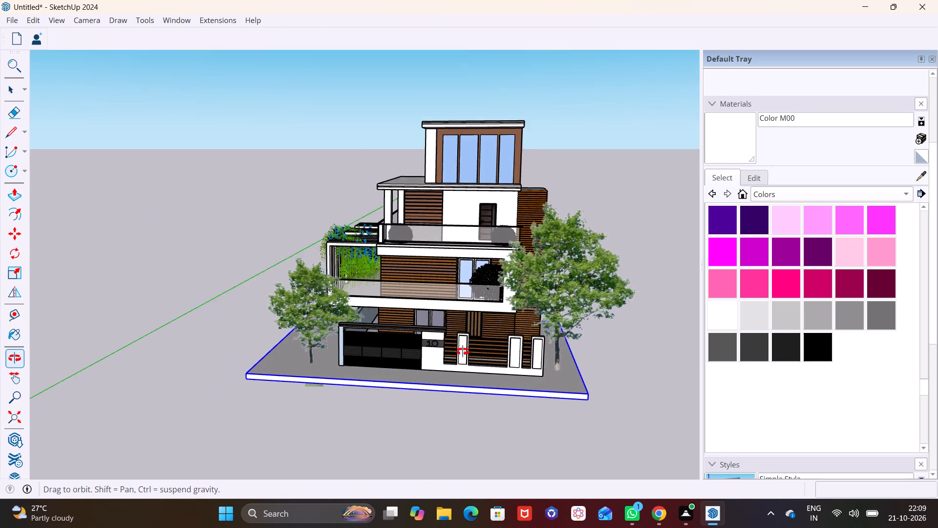
{"action": "middle_click_drag", "start_coordinate": [463, 352], "coordinate": [455, 339]}
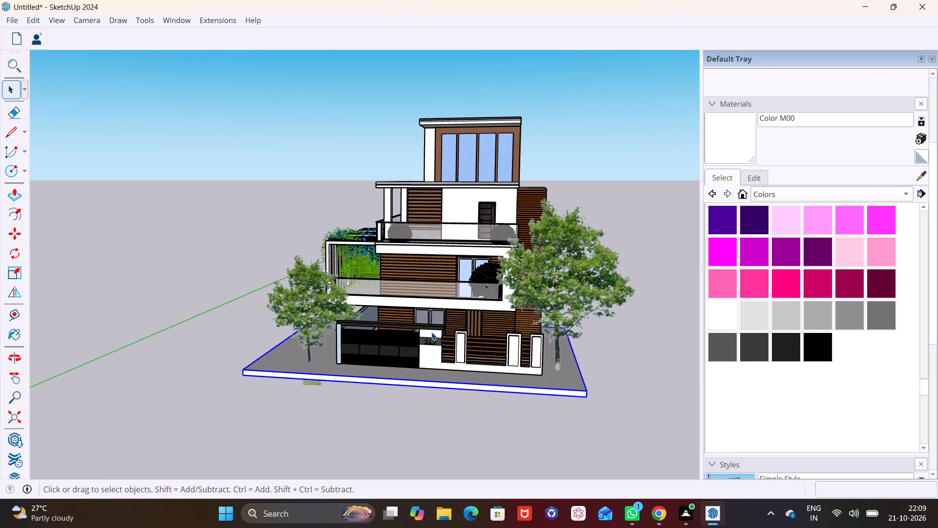
{"action": "middle_click_drag", "start_coordinate": [437, 335], "coordinate": [490, 351]}
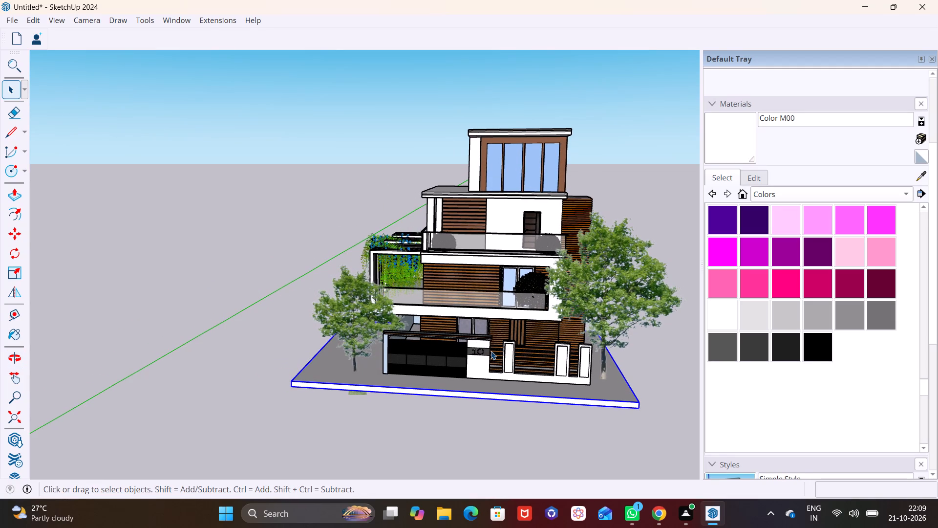
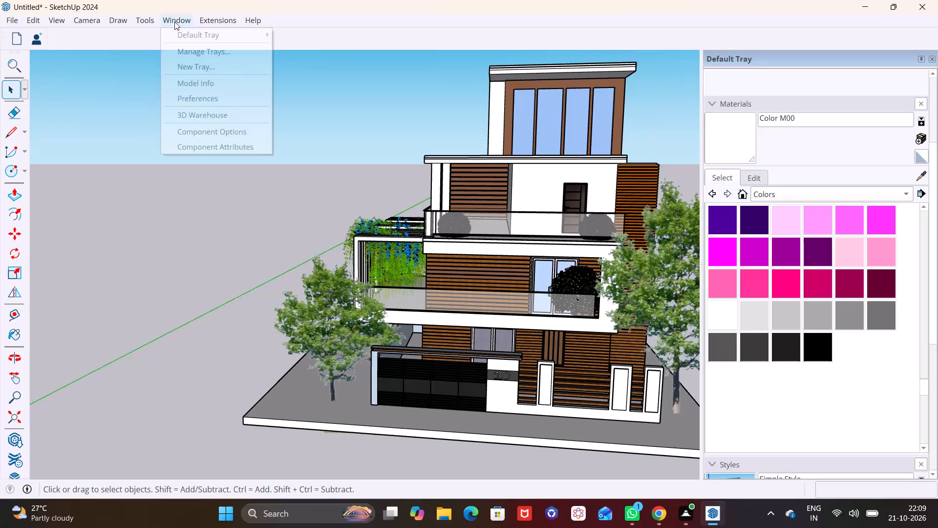
Search 3D Warehouse for CEILING LIGHTS.
{"action": "left_click", "coordinate": [211, 120]}
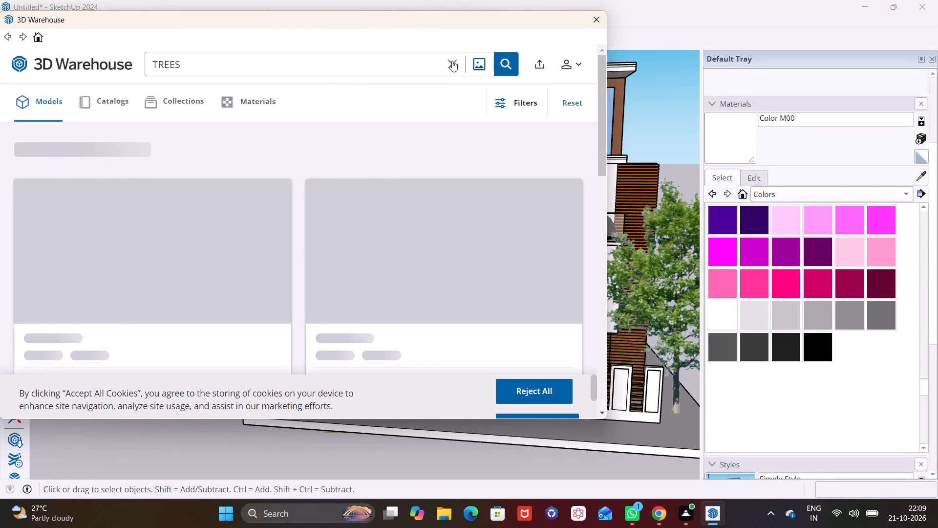
{"action": "left_click", "coordinate": [453, 61]}
{"action": "type", "text": "CEILI"}
{"action": "key", "text": "n"}
{"action": "type", "text": "G LI"}
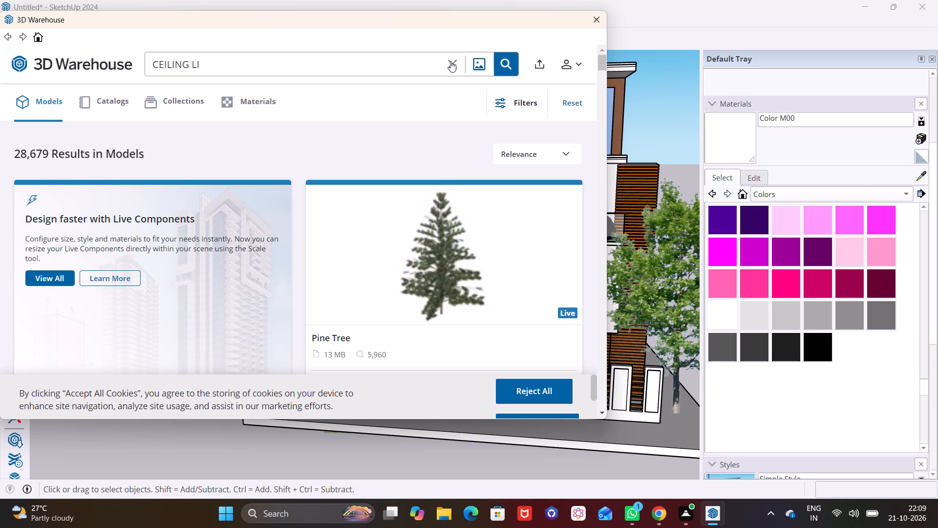
{"action": "type", "text": "GHTS"}
{"action": "key", "text": "Return"}
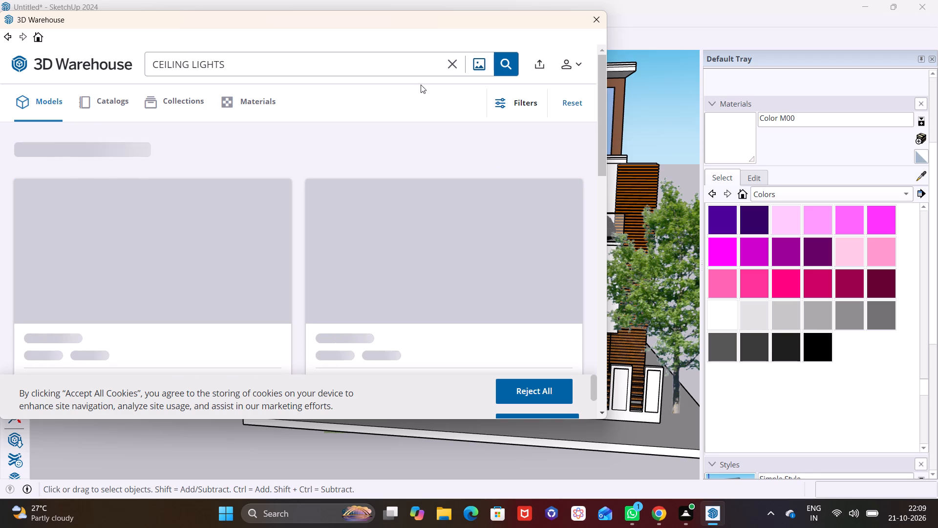
Browse the ceiling light models for a simple flush-mounted fixture suited to the balcony ceiling.
{"action": "middle_click_drag", "start_coordinate": [600, 132], "coordinate": [600, 137]}
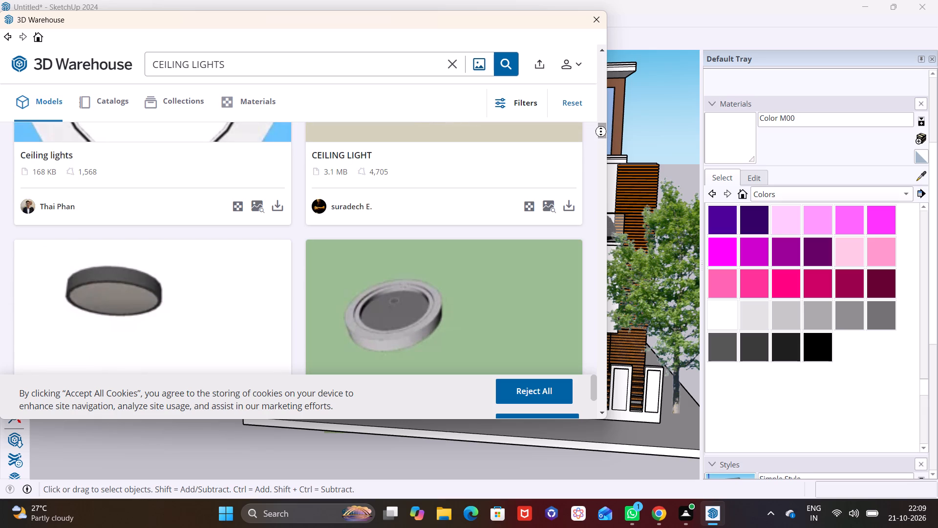
{"action": "middle_click_drag", "start_coordinate": [601, 132], "coordinate": [601, 143]}
{"action": "middle_click_drag", "start_coordinate": [603, 129], "coordinate": [603, 135]}
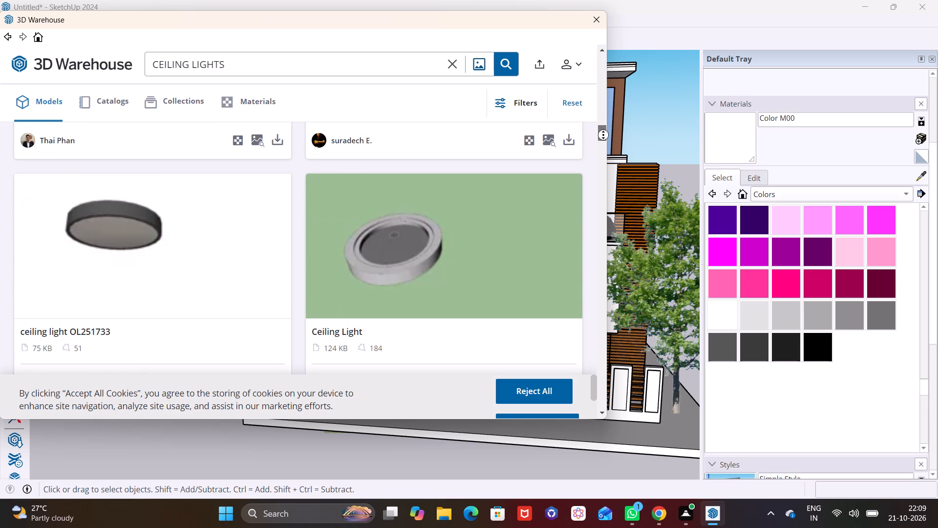
{"action": "middle_click_drag", "start_coordinate": [603, 135], "coordinate": [600, 151]}
{"action": "middle_click_drag", "start_coordinate": [601, 136], "coordinate": [600, 154]}
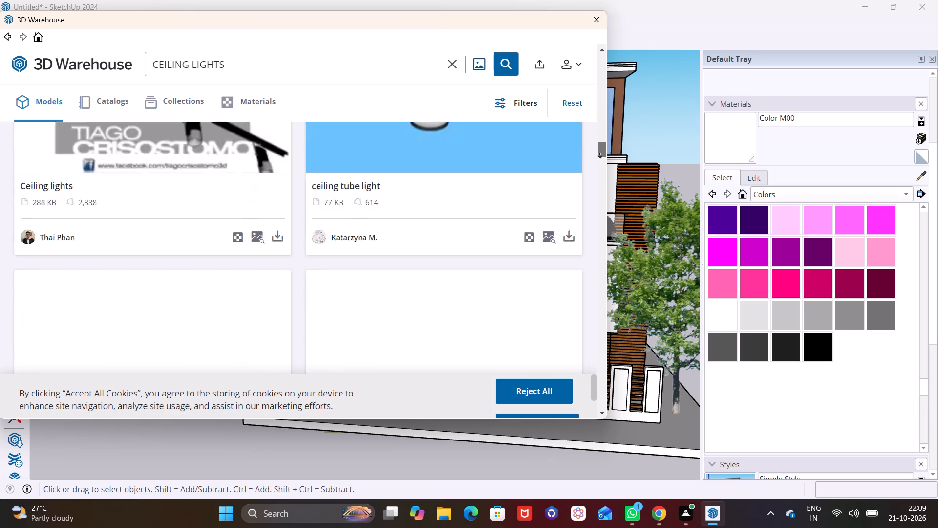
{"action": "middle_click_drag", "start_coordinate": [600, 154], "coordinate": [597, 182]}
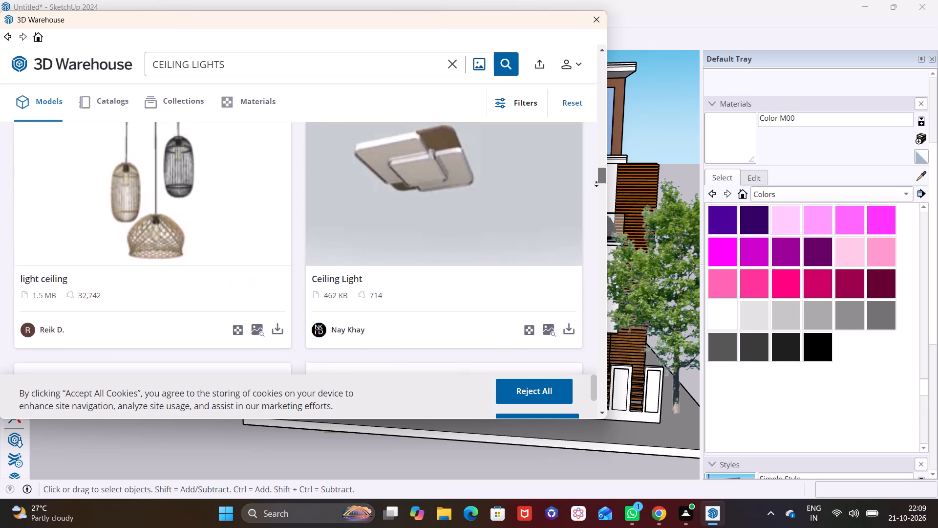
{"action": "middle_click_drag", "start_coordinate": [597, 182], "coordinate": [597, 184]}
{"action": "middle_click_drag", "start_coordinate": [598, 175], "coordinate": [598, 183]}
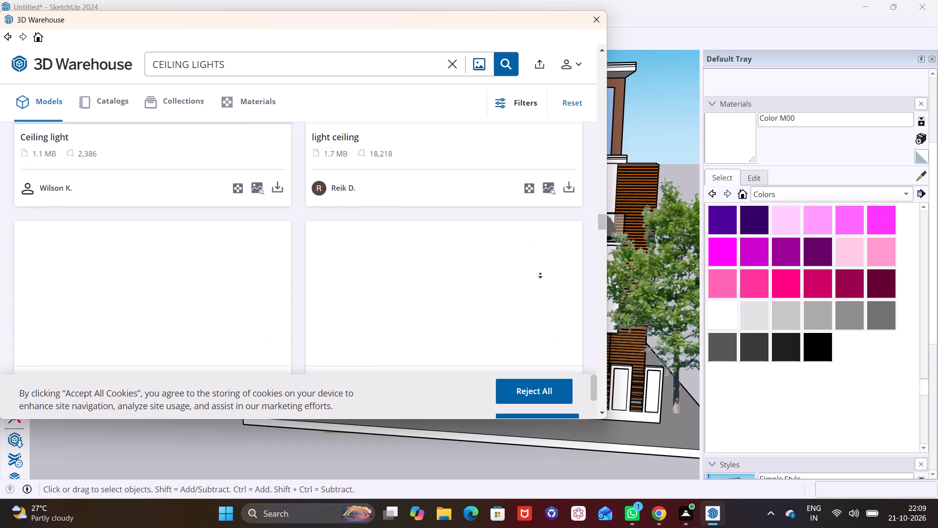
{"action": "left_click", "coordinate": [603, 186]}
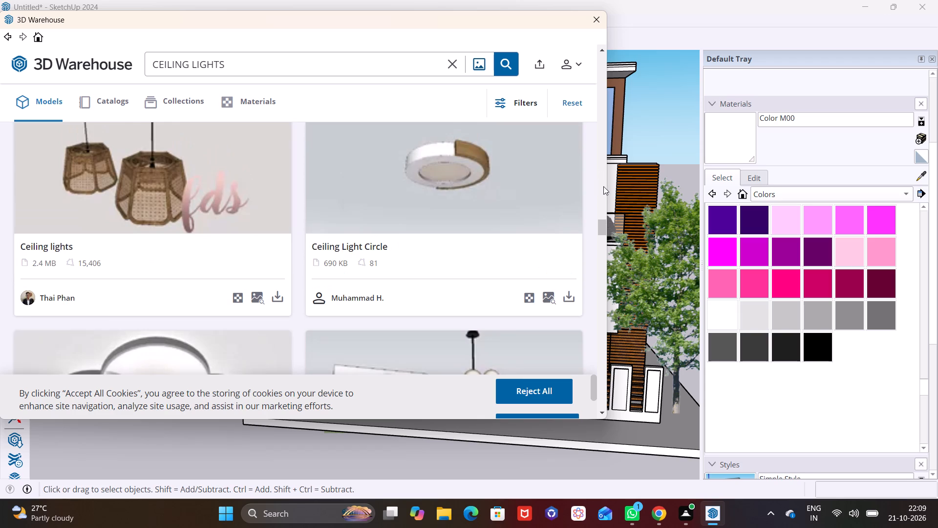
{"action": "left_click", "coordinate": [603, 411]}
{"action": "left_click", "coordinate": [603, 411]}
{"action": "left_click", "coordinate": [603, 411]}
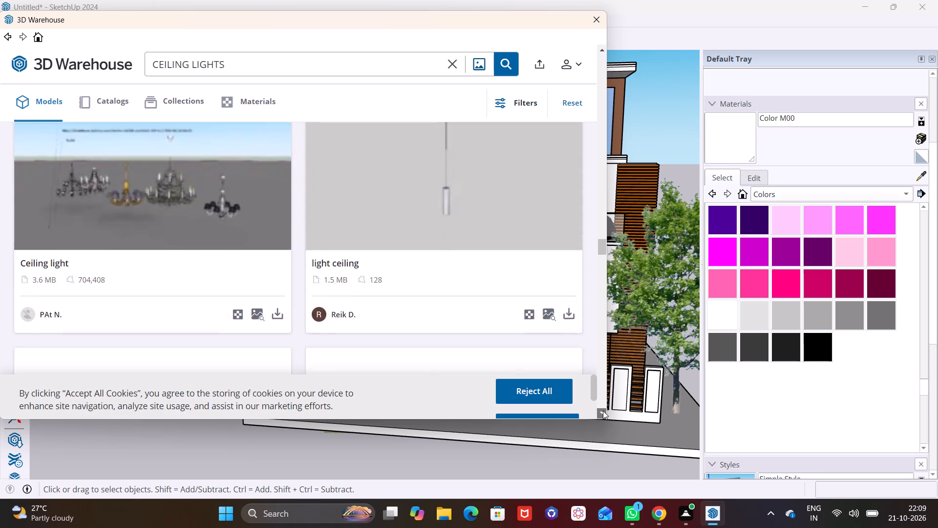
{"action": "left_click", "coordinate": [603, 411]}
{"action": "left_click", "coordinate": [603, 411]}
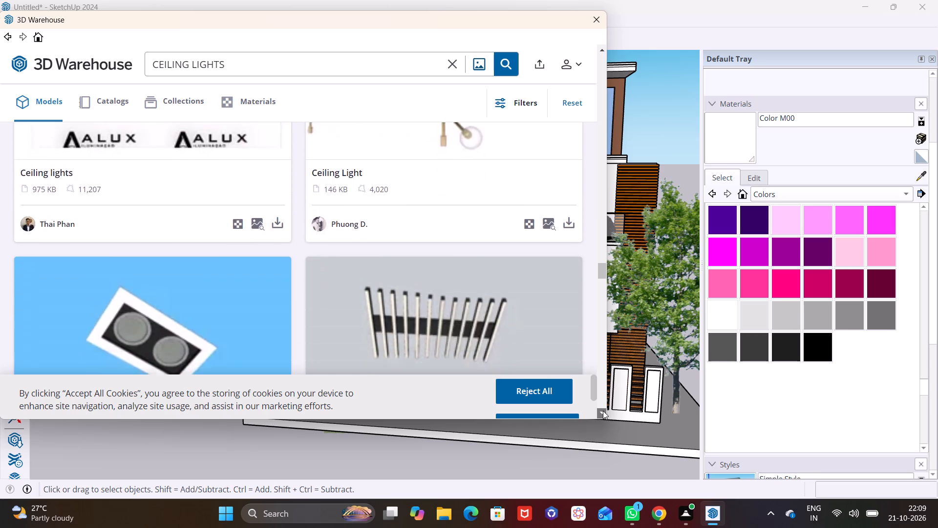
{"action": "left_click", "coordinate": [603, 411]}
{"action": "left_click", "coordinate": [603, 411]}
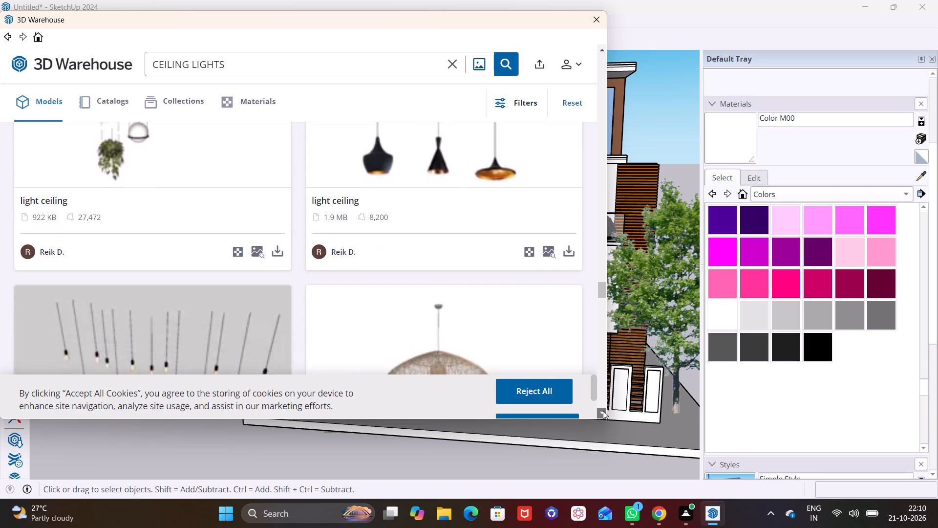
{"action": "left_click", "coordinate": [603, 411]}
{"action": "left_click", "coordinate": [603, 411]}
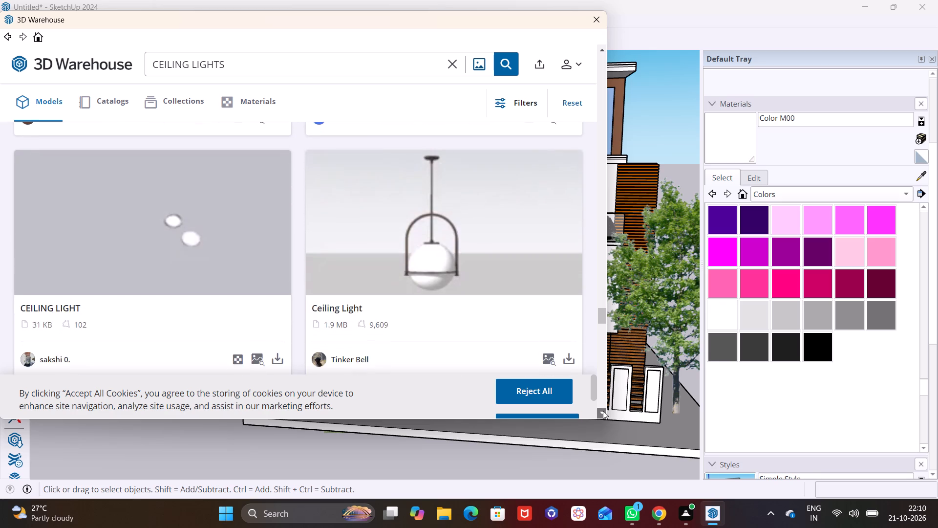
{"action": "left_click", "coordinate": [603, 411]}
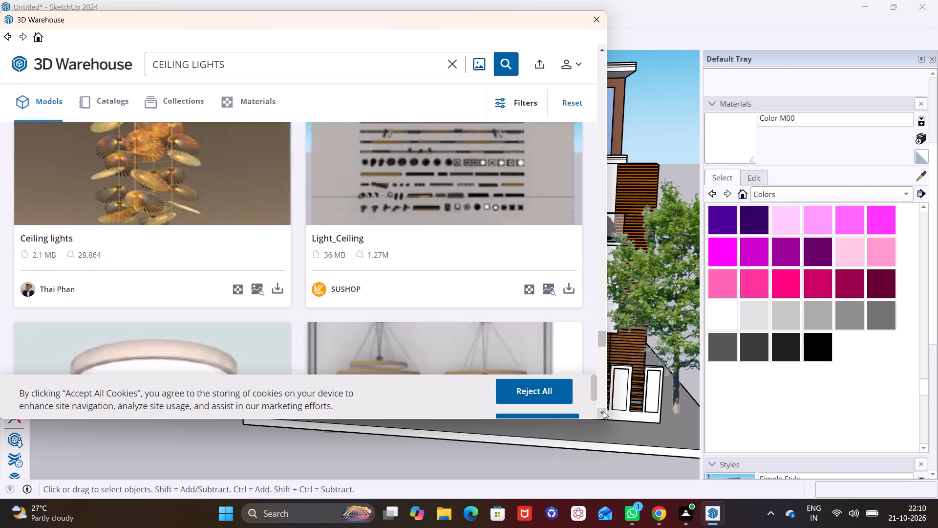
{"action": "left_click", "coordinate": [603, 411]}
{"action": "left_click", "coordinate": [603, 411]}
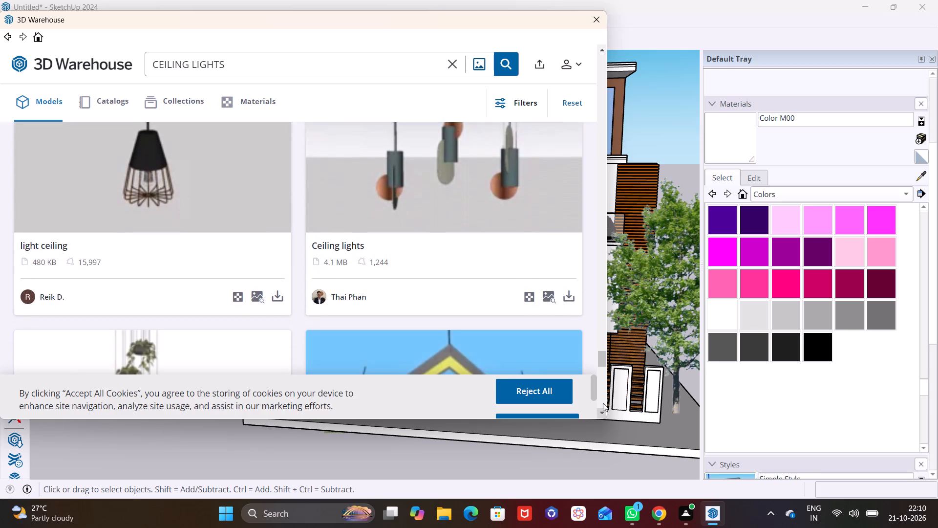
{"action": "left_click", "coordinate": [604, 46]}
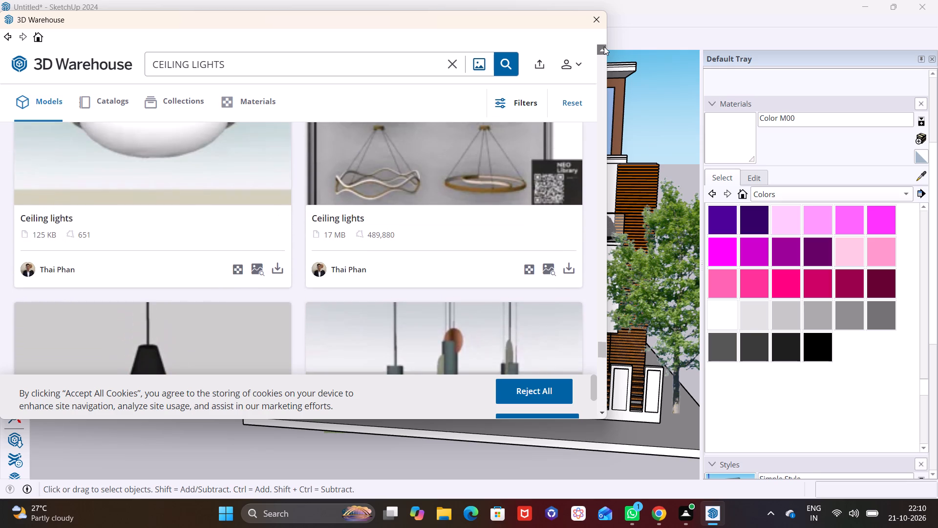
{"action": "left_click", "coordinate": [604, 46]}
{"action": "left_click", "coordinate": [604, 46]}
Download the white dome-shaped Ceiling lights model with a beige rim and place it at the slatted wall of the balcony above the gate.
{"action": "left_click", "coordinate": [280, 324]}
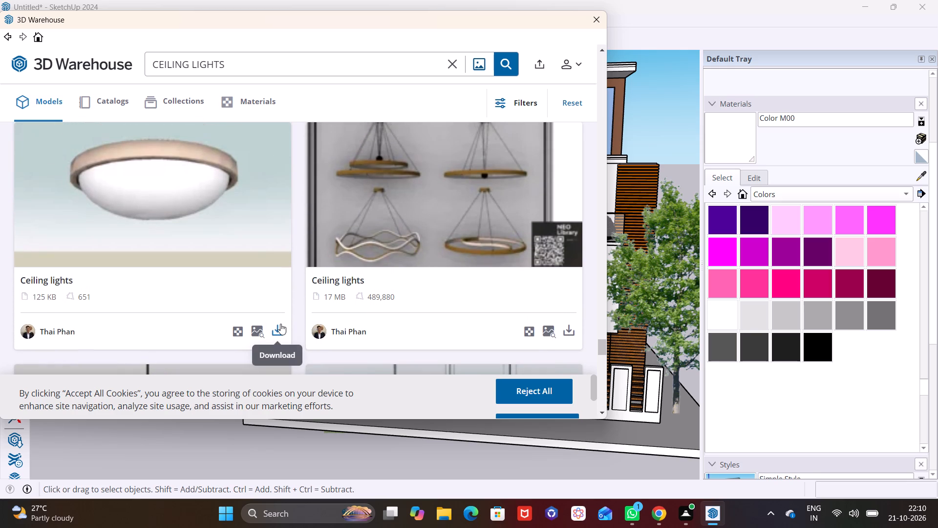
{"action": "left_click", "coordinate": [259, 232]}
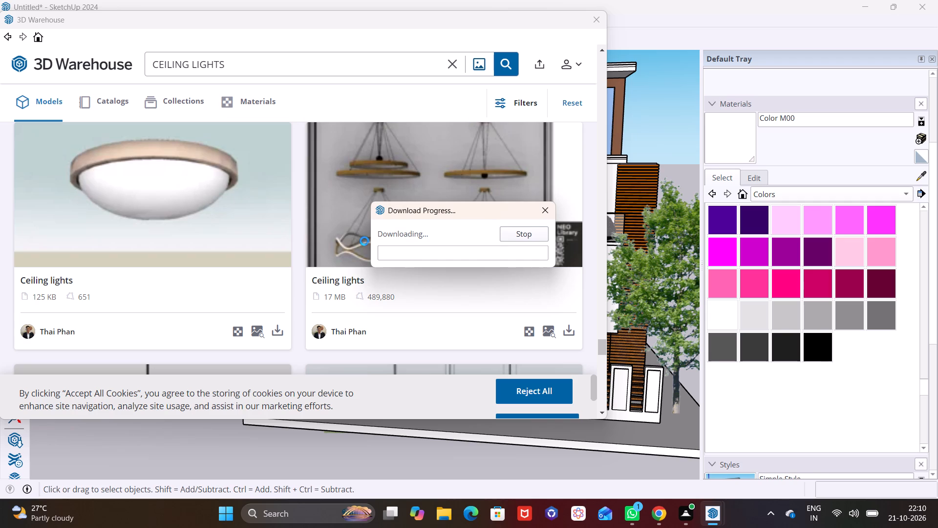
{"action": "scroll", "coordinate": [473, 269], "scroll_direction": "up", "scroll_amount": 4}
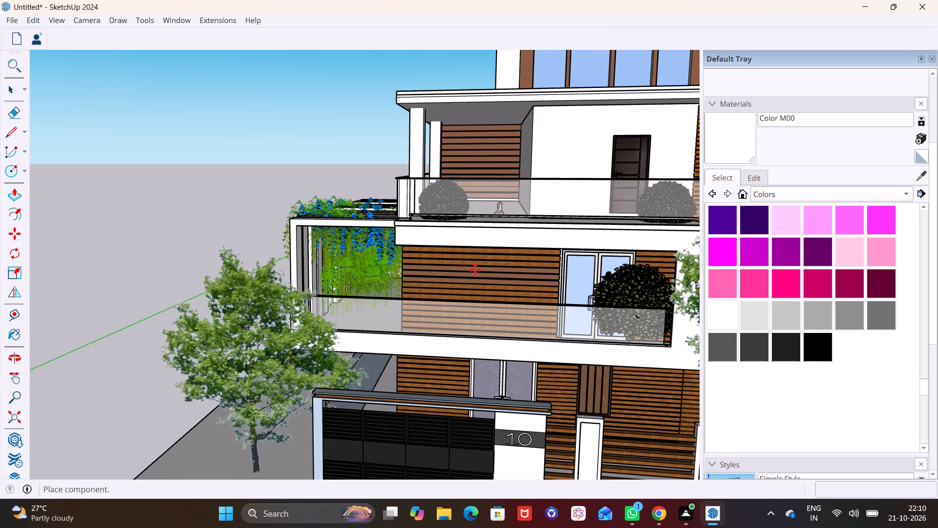
{"action": "scroll", "coordinate": [475, 269], "scroll_direction": "up", "scroll_amount": 3}
{"action": "middle_click_drag", "start_coordinate": [487, 260], "coordinate": [499, 185]}
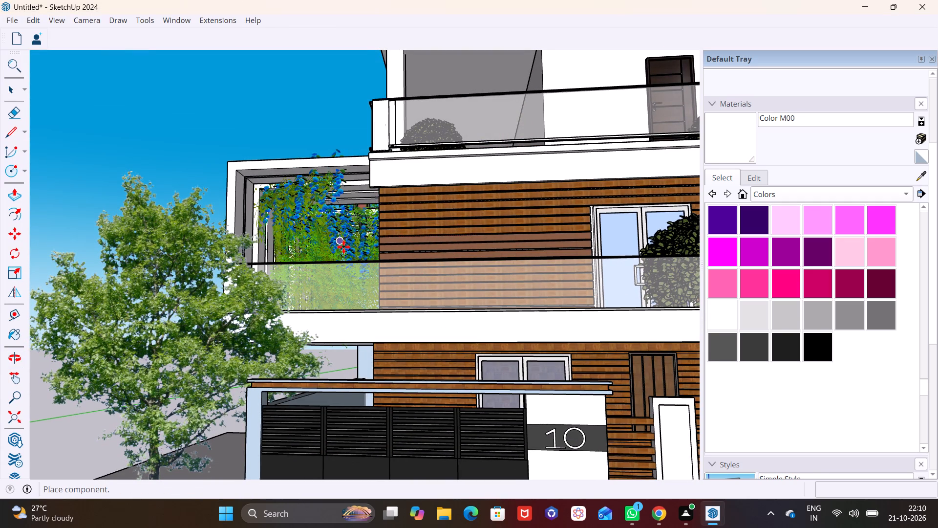
{"action": "left_click", "coordinate": [402, 266]}
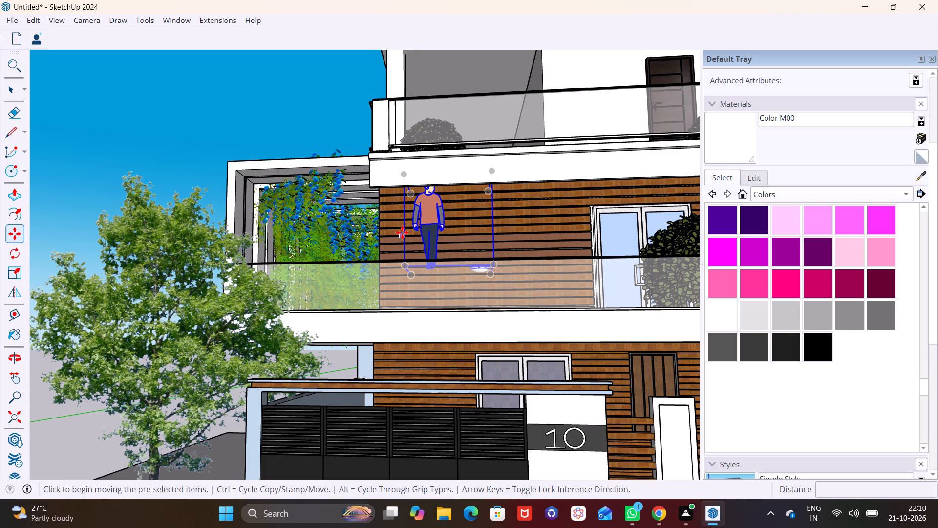
Delete the human figure from inside the placed ceiling light component.
{"action": "key", "text": "space"}
{"action": "double_click", "coordinate": [425, 218]}
{"action": "left_click", "coordinate": [425, 218]}
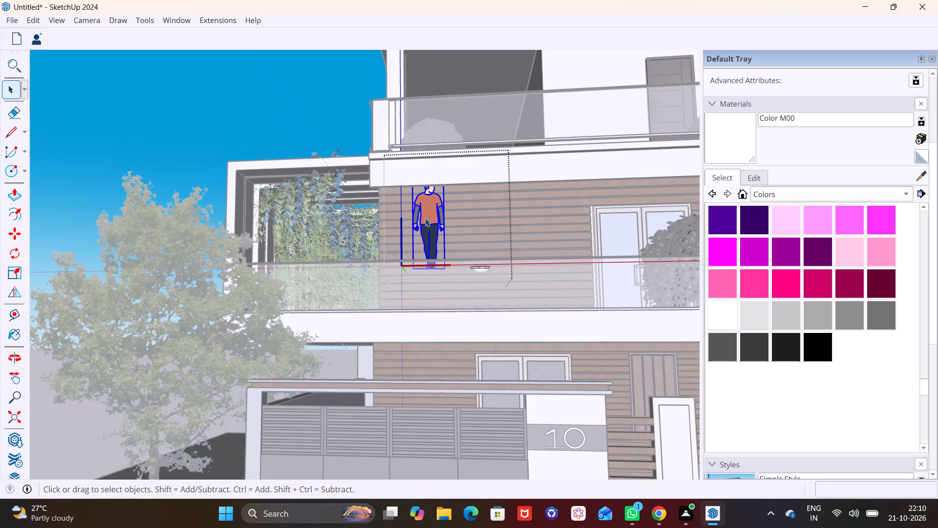
{"action": "key", "text": "Delete"}
Move the dome light up to the underside of the slab above the balcony, near the slatted wall's planter-side end.
{"action": "left_click", "coordinate": [477, 264]}
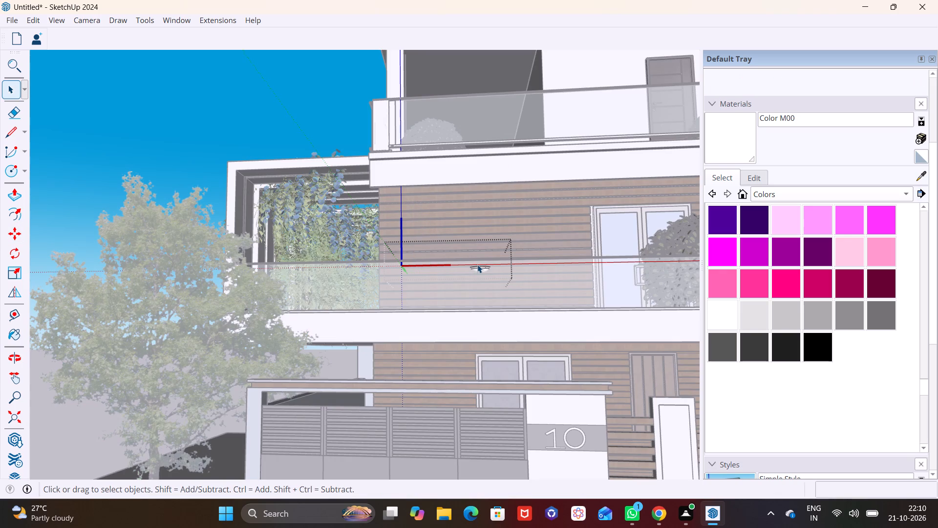
{"action": "scroll", "coordinate": [489, 254], "scroll_direction": "up", "scroll_amount": 1}
{"action": "middle_click_drag", "start_coordinate": [489, 254], "coordinate": [481, 317]}
{"action": "scroll", "coordinate": [477, 306], "scroll_direction": "up", "scroll_amount": 2}
{"action": "left_click", "coordinate": [477, 296]}
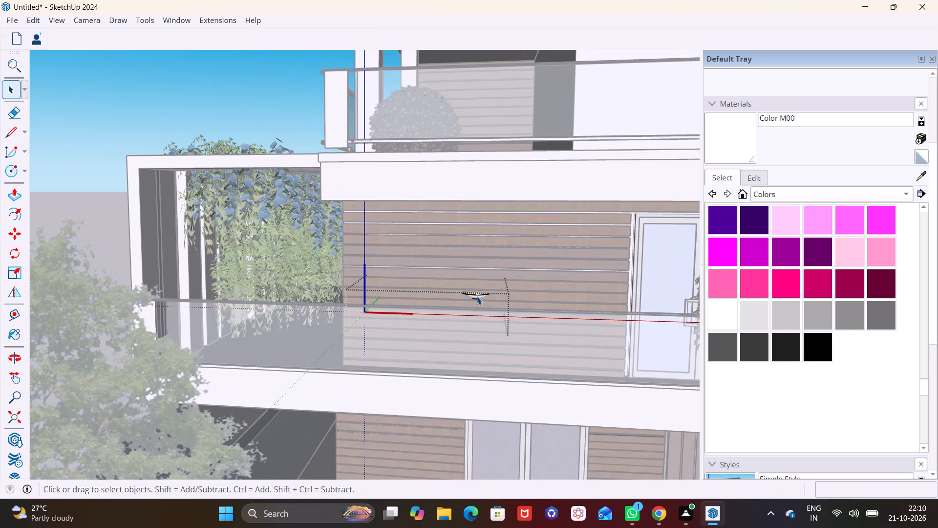
{"action": "key", "text": "m"}
{"action": "left_click", "coordinate": [485, 293]}
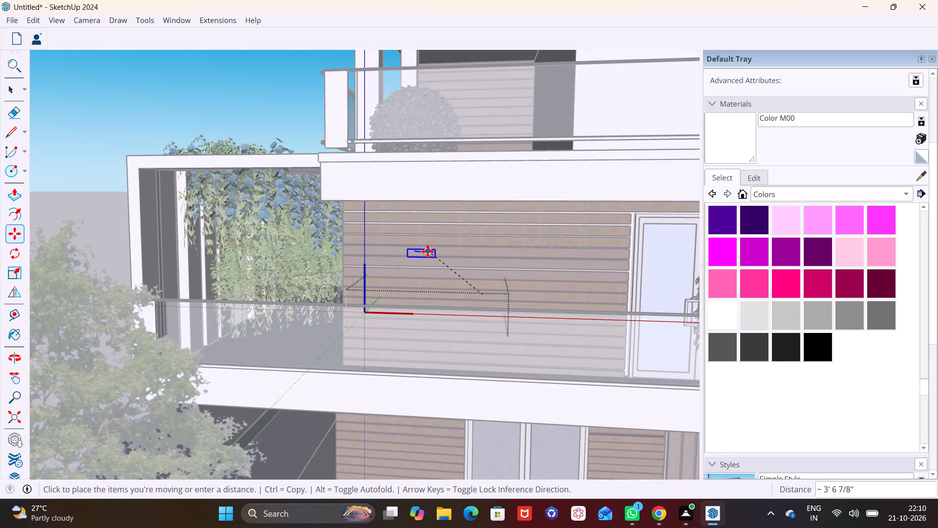
{"action": "middle_click_drag", "start_coordinate": [426, 250], "coordinate": [439, 179]}
{"action": "scroll", "coordinate": [426, 237], "scroll_direction": "up", "scroll_amount": 1}
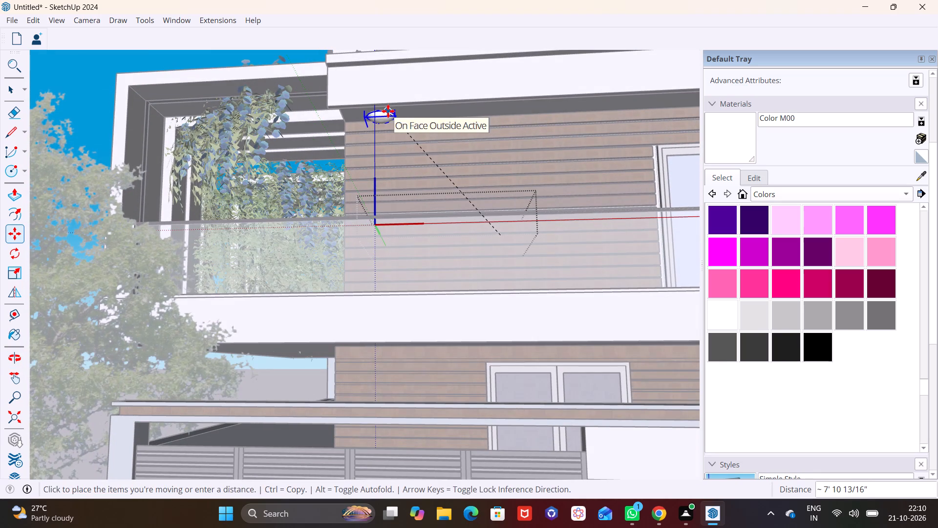
{"action": "left_click", "coordinate": [388, 111]}
{"action": "left_click", "coordinate": [390, 121]}
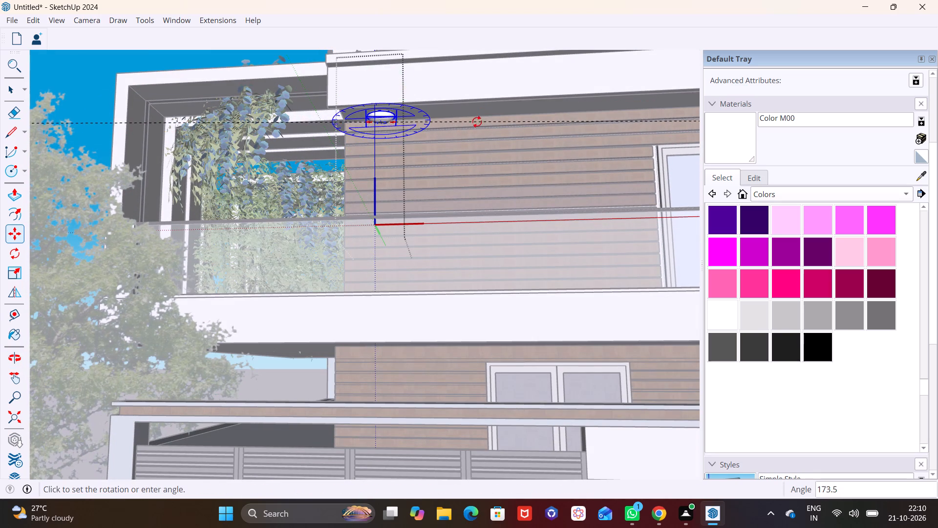
{"action": "left_click", "coordinate": [389, 121]}
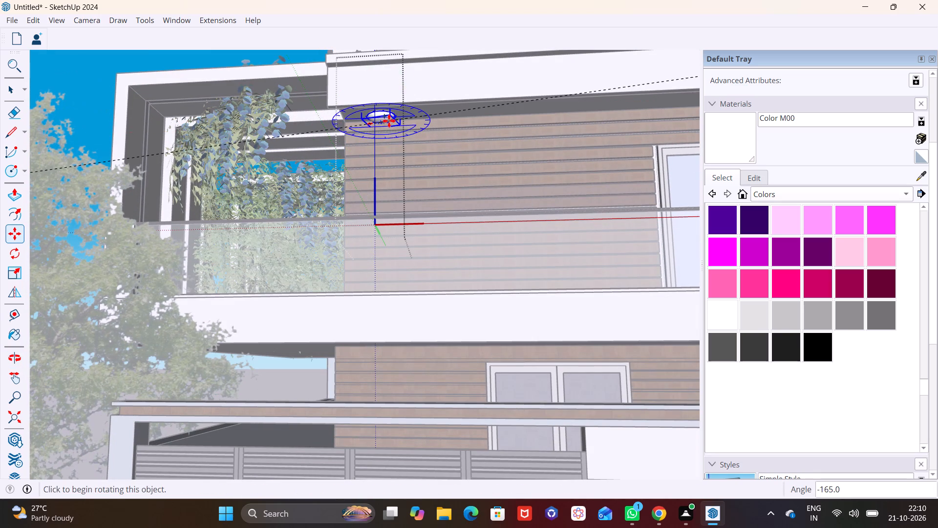
{"action": "key", "text": "space"}
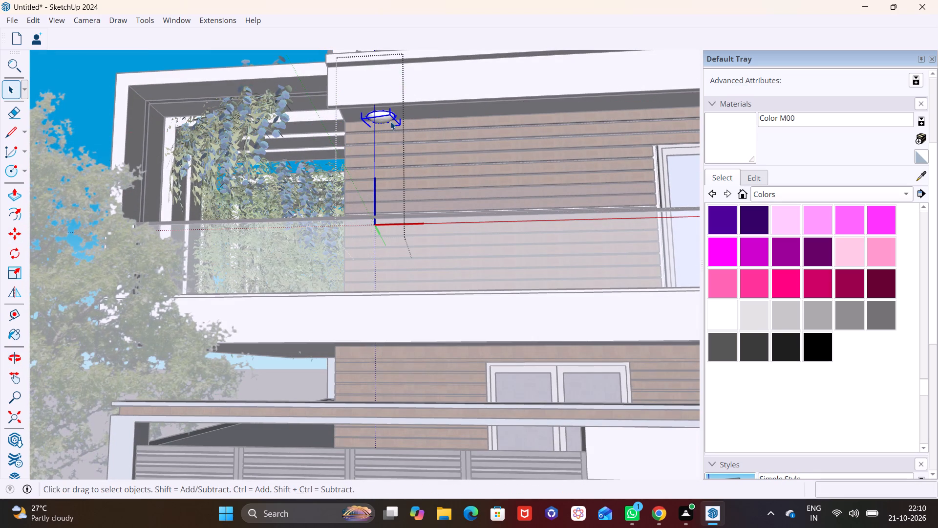
Copy the dome light 11' 10 1/2" along the balcony ceiling toward the glazed door, and finish editing the component.
{"action": "key", "text": "m"}
{"action": "left_click", "coordinate": [389, 118]}
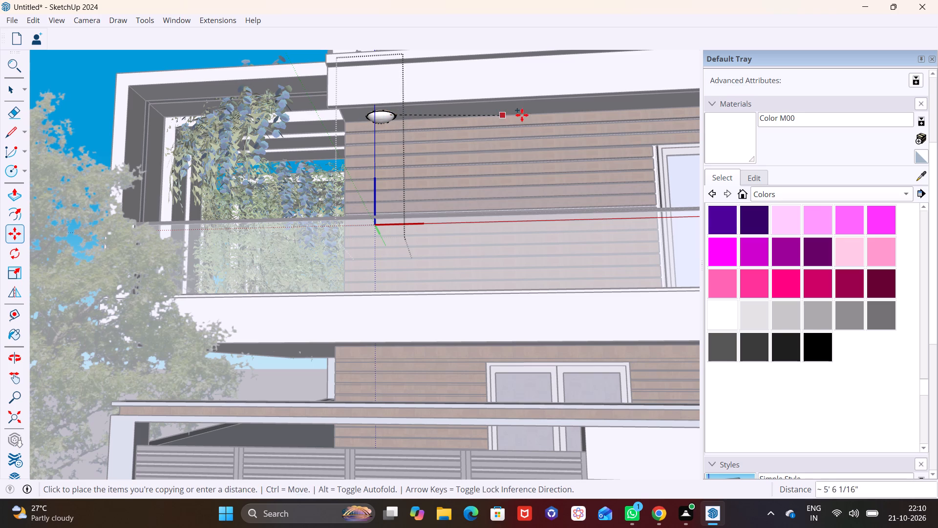
{"action": "left_click", "coordinate": [655, 101]}
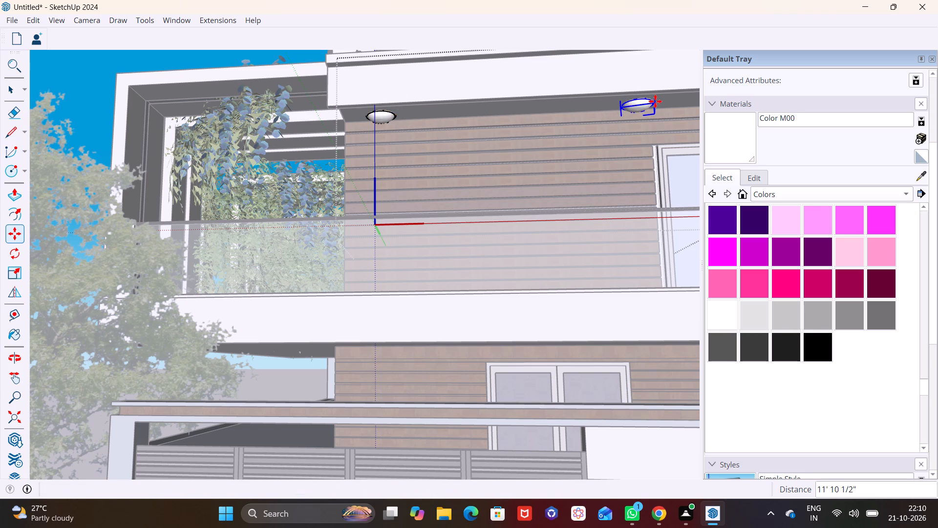
{"action": "key", "text": "space"}
{"action": "left_click", "coordinate": [536, 134]}
{"action": "scroll", "coordinate": [499, 154], "scroll_direction": "down", "scroll_amount": 4}
{"action": "middle_click_drag", "start_coordinate": [504, 184], "coordinate": [507, 217]}
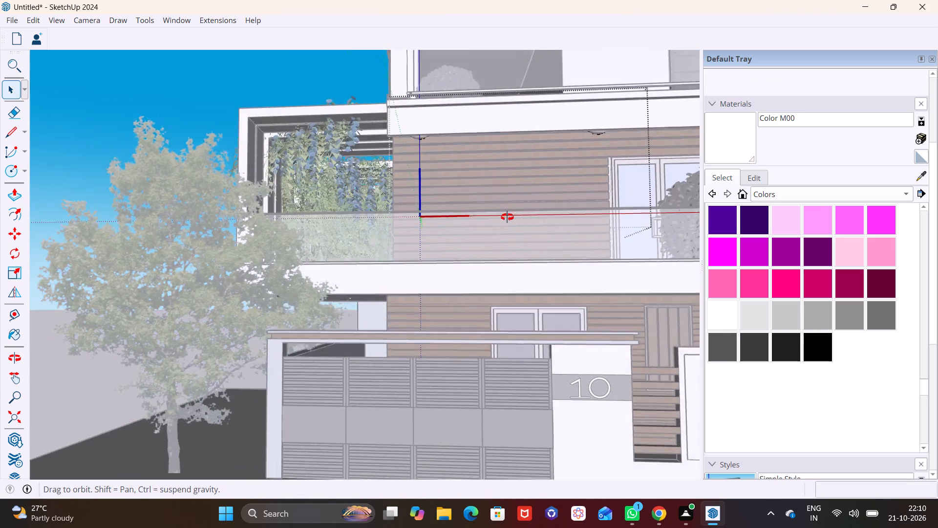
{"action": "middle_click_drag", "start_coordinate": [507, 217], "coordinate": [512, 187]}
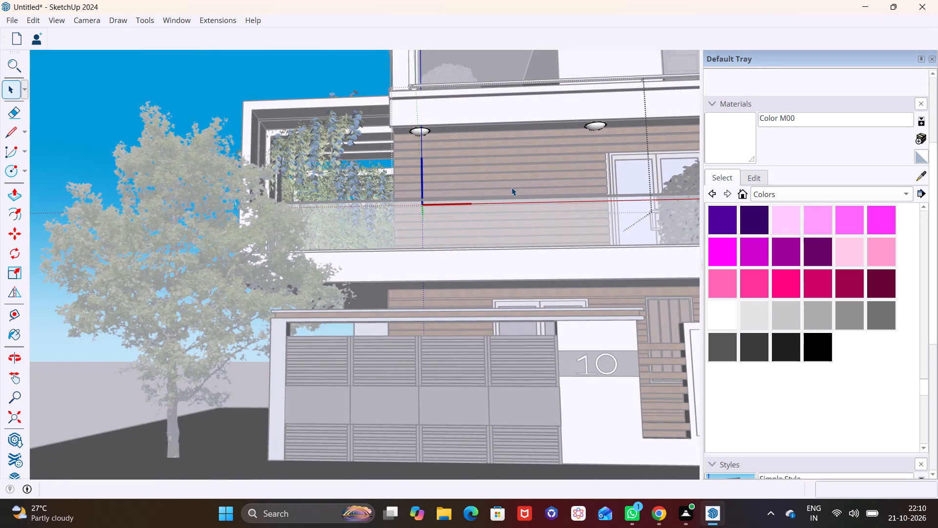
{"action": "scroll", "coordinate": [512, 187], "scroll_direction": "down", "scroll_amount": 2}
{"action": "middle_click_drag", "start_coordinate": [512, 187], "coordinate": [448, 111], "text": "shift"}
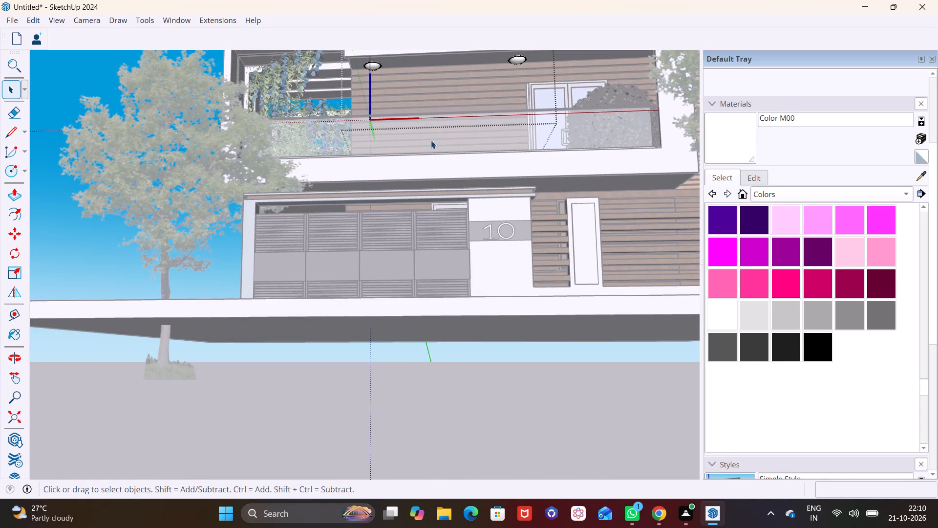
{"action": "left_click", "coordinate": [472, 390]}
{"action": "middle_click_drag", "start_coordinate": [358, 219], "coordinate": [358, 244]}
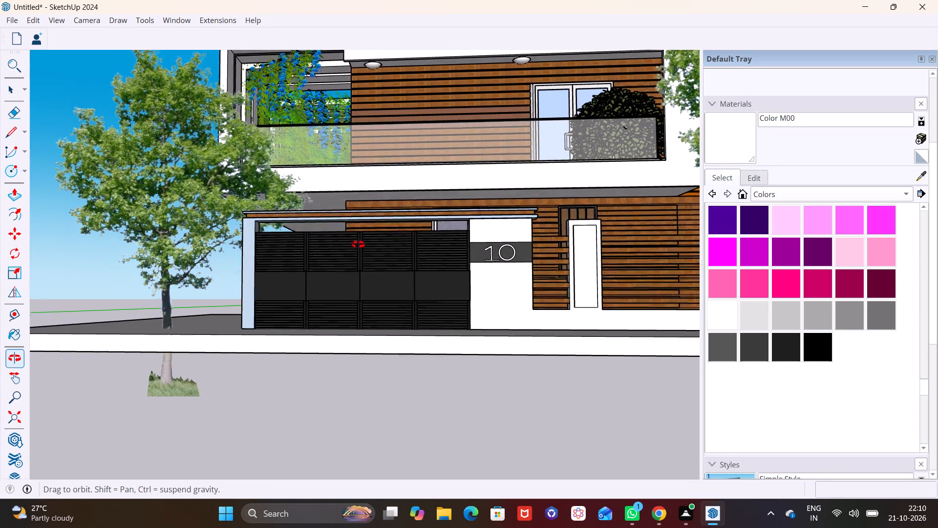
Copy the pair of dome lights from the balcony ceiling down to the underside of the balcony slab above the gate.
{"action": "middle_click_drag", "start_coordinate": [358, 244], "coordinate": [358, 252]}
{"action": "scroll", "coordinate": [369, 212], "scroll_direction": "up", "scroll_amount": 4}
{"action": "middle_click_drag", "start_coordinate": [384, 191], "coordinate": [368, 185]}
{"action": "scroll", "coordinate": [372, 170], "scroll_direction": "down", "scroll_amount": 1}
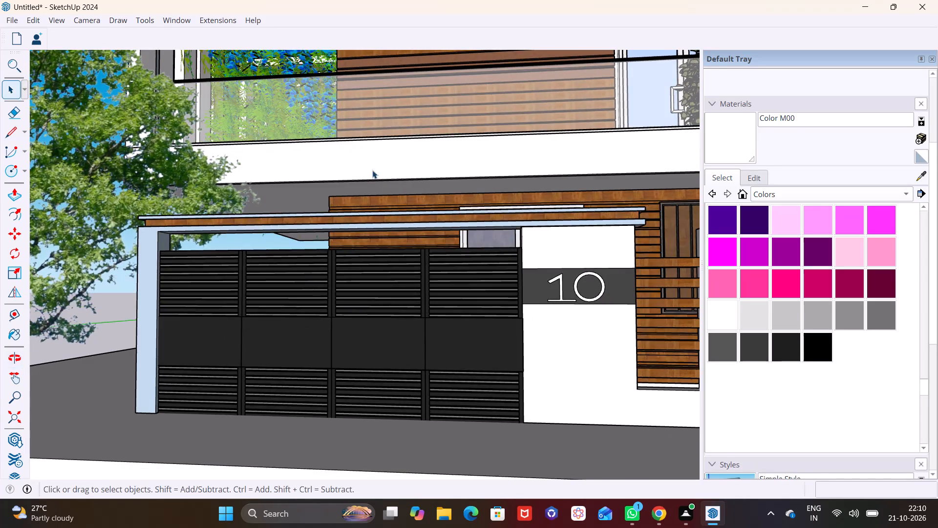
{"action": "scroll", "coordinate": [372, 170], "scroll_direction": "down", "scroll_amount": 2}
{"action": "middle_click_drag", "start_coordinate": [372, 181], "coordinate": [324, 272], "text": "shift"}
{"action": "middle_click_drag", "start_coordinate": [398, 233], "coordinate": [422, 180]}
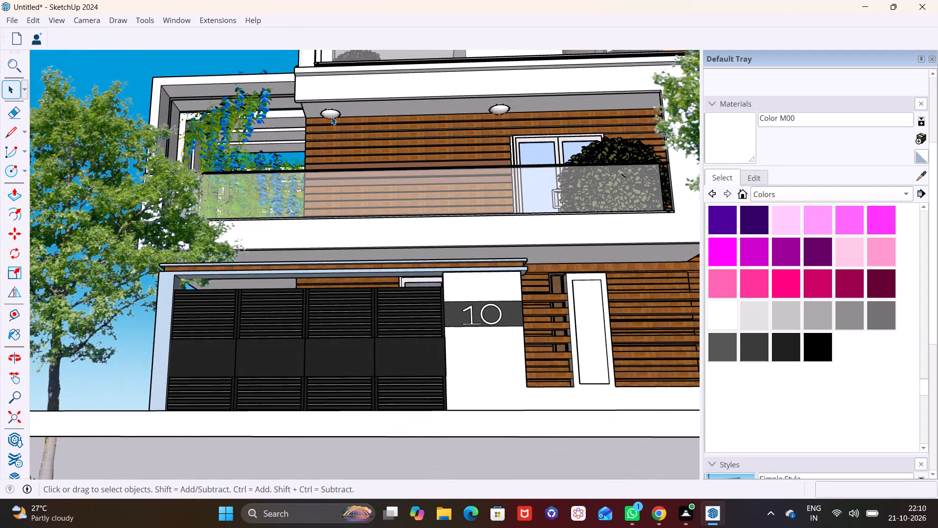
{"action": "left_click", "coordinate": [331, 116]}
{"action": "key", "text": "m"}
{"action": "left_click", "coordinate": [331, 116]}
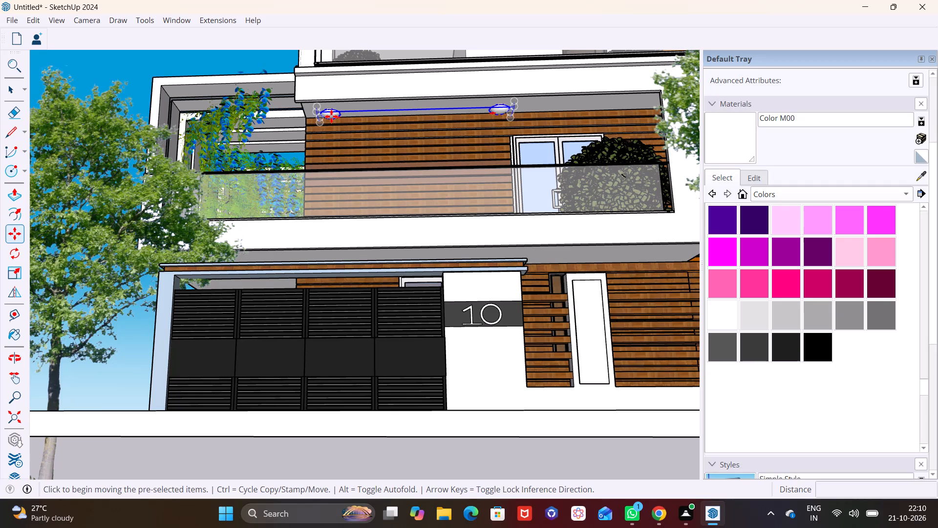
{"action": "left_click", "coordinate": [282, 257]}
Move the copied pair of dome lights 5 7/16" down so they hang below the slab above the gate.
{"action": "middle_click_drag", "start_coordinate": [365, 253], "coordinate": [341, 293]}
{"action": "scroll", "coordinate": [463, 284], "scroll_direction": "up", "scroll_amount": 5}
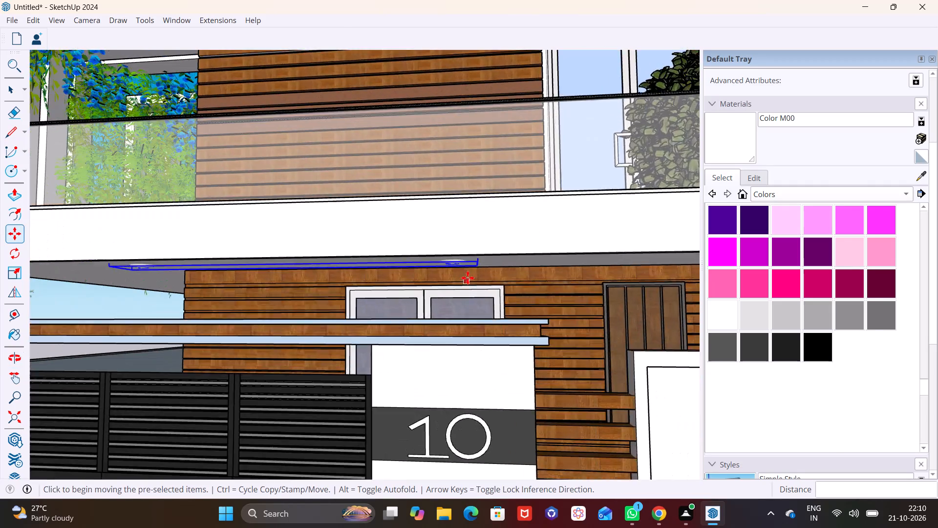
{"action": "scroll", "coordinate": [468, 278], "scroll_direction": "up", "scroll_amount": 3}
{"action": "left_click", "coordinate": [427, 268]}
{"action": "key", "text": "m"}
{"action": "left_click", "coordinate": [444, 257]}
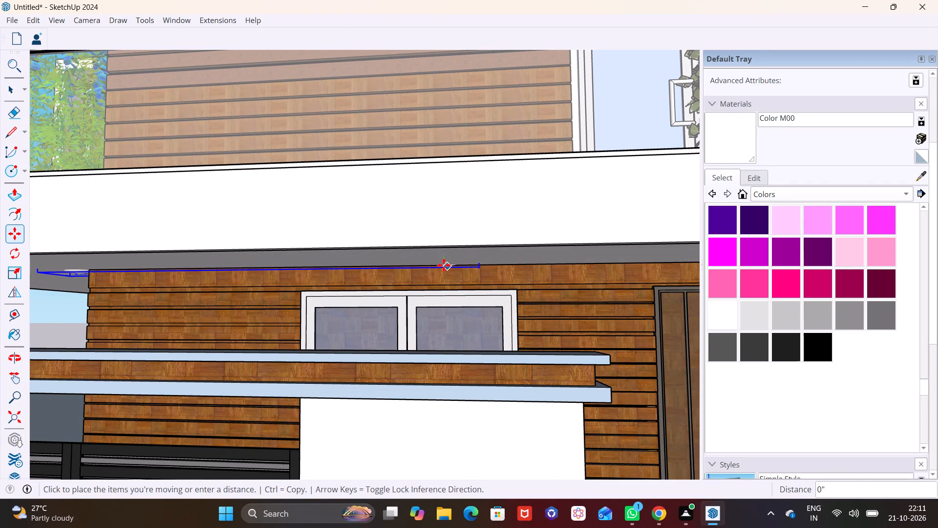
{"action": "left_click", "coordinate": [432, 271]}
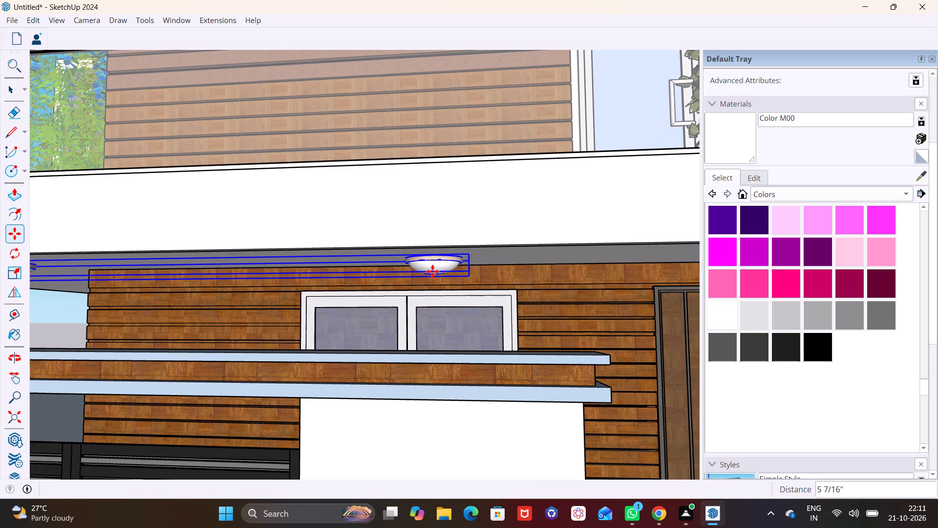
{"action": "scroll", "coordinate": [457, 270], "scroll_direction": "down", "scroll_amount": 5}
{"action": "key", "text": "space"}
{"action": "left_click", "coordinate": [504, 255]}
Copy the pair of lights above the gate along the slab's underside toward its far corner by the slatted wall.
{"action": "scroll", "coordinate": [500, 280], "scroll_direction": "down", "scroll_amount": 2}
{"action": "middle_click_drag", "start_coordinate": [497, 290], "coordinate": [471, 260], "text": "shift"}
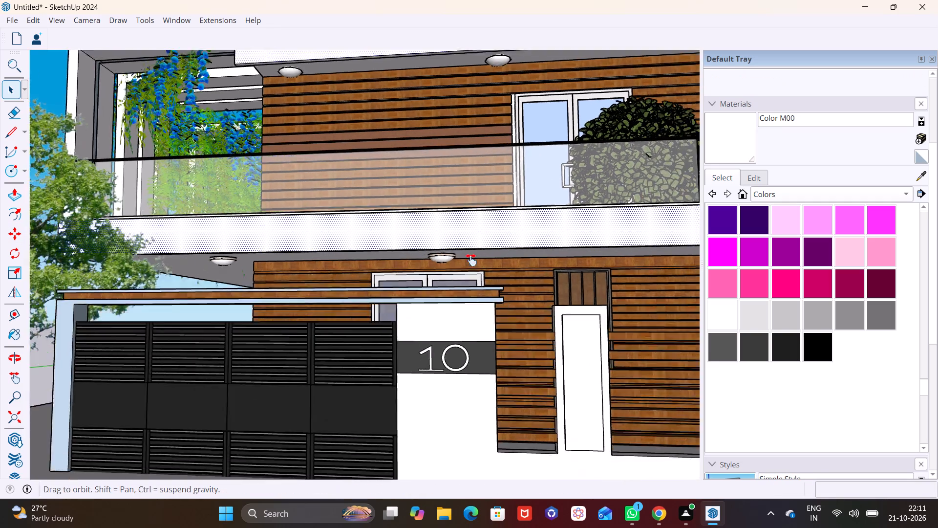
{"action": "middle_click_drag", "start_coordinate": [471, 260], "coordinate": [390, 222], "text": "shift"}
{"action": "left_click", "coordinate": [343, 201]}
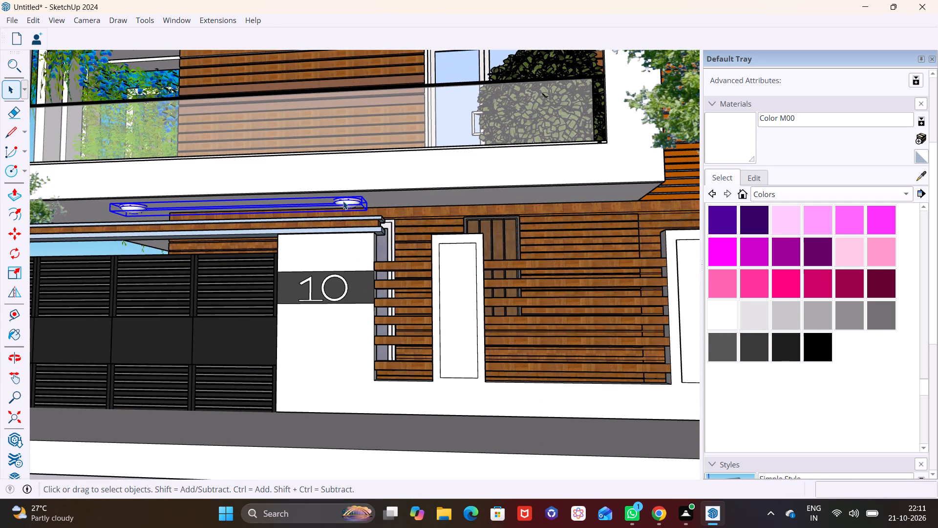
{"action": "key", "text": "m"}
{"action": "left_click", "coordinate": [343, 201]}
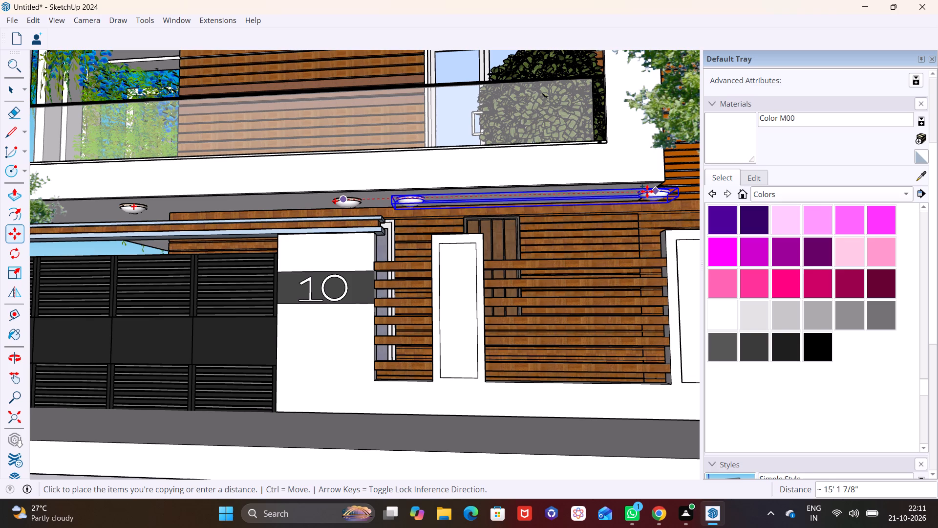
{"action": "scroll", "coordinate": [617, 192], "scroll_direction": "up", "scroll_amount": 5}
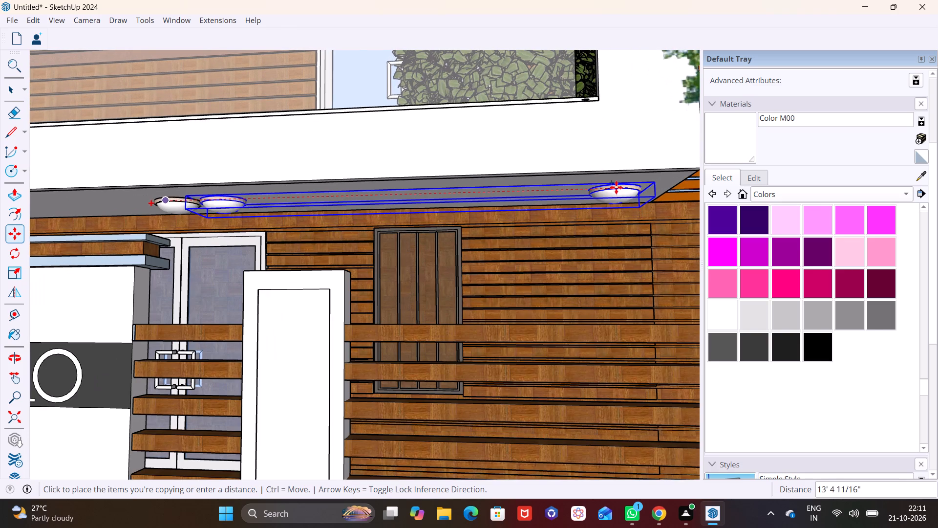
{"action": "left_click", "coordinate": [629, 185]}
{"action": "key", "text": "space"}
{"action": "scroll", "coordinate": [385, 211], "scroll_direction": "down", "scroll_amount": 4}
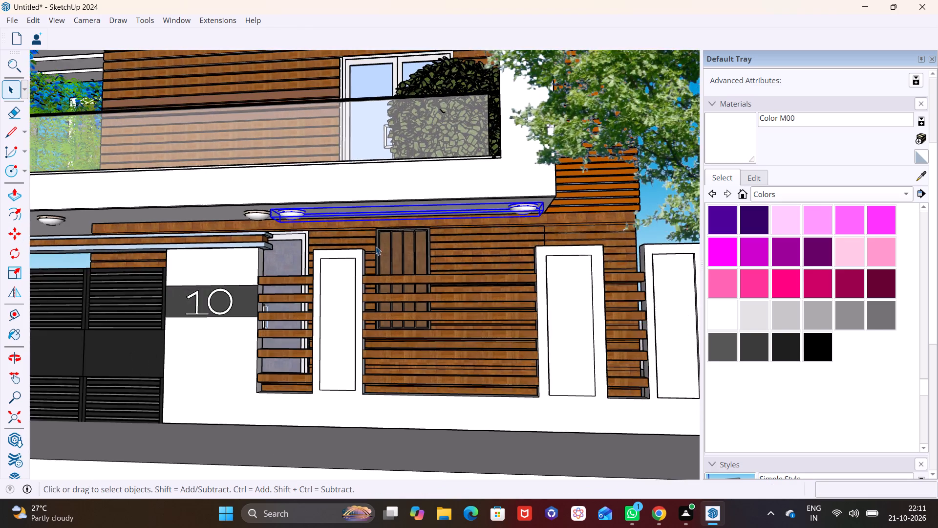
{"action": "scroll", "coordinate": [376, 246], "scroll_direction": "down", "scroll_amount": 1}
Move the original pair of lights above the gate 7' 2 9/16" along the slab's underside toward the tree beside the gate.
{"action": "middle_click_drag", "start_coordinate": [376, 251], "coordinate": [606, 255], "text": "shift"}
{"action": "left_click", "coordinate": [501, 217]}
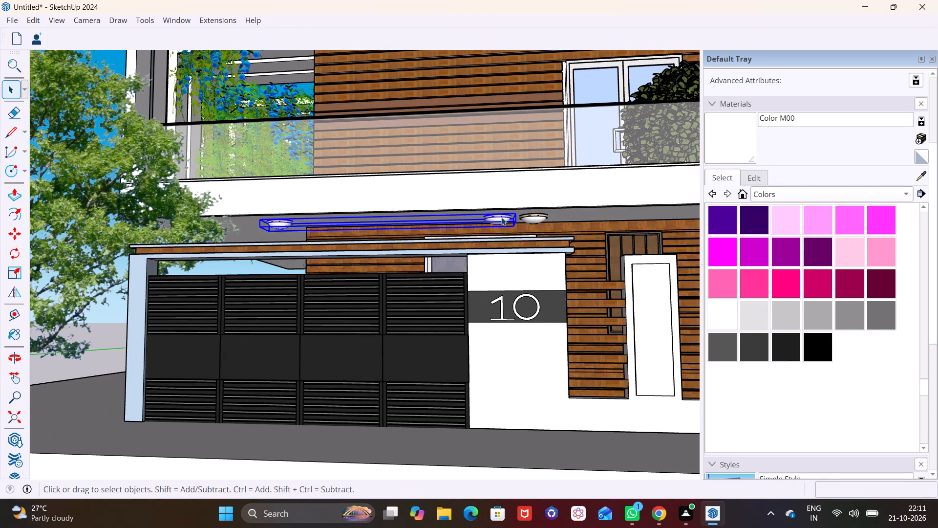
{"action": "key", "text": "m"}
{"action": "left_click", "coordinate": [500, 217]}
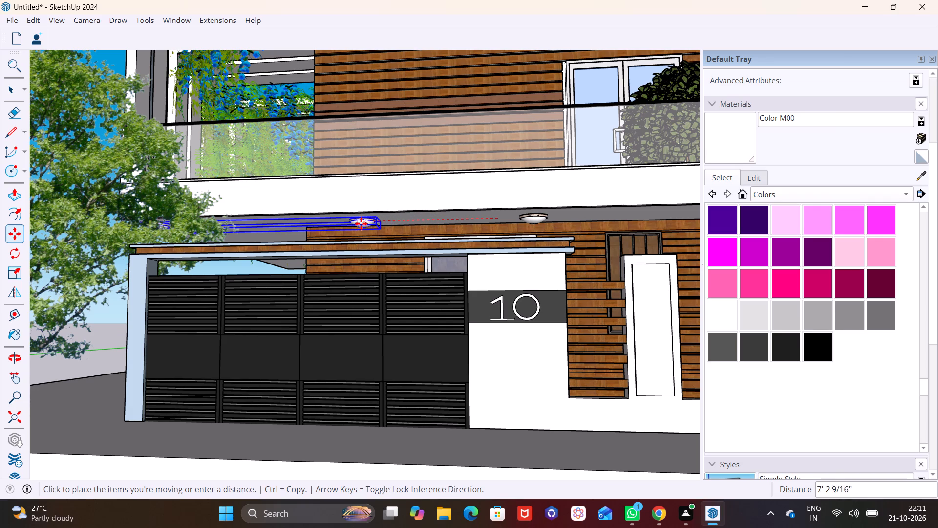
{"action": "left_click", "coordinate": [361, 223]}
{"action": "key", "text": "space"}
{"action": "left_click", "coordinate": [405, 218]}
Inside the balcony light component, copy the dome light near the glazed door to the ceiling's far end, and finish editing the component.
{"action": "scroll", "coordinate": [440, 209], "scroll_direction": "down", "scroll_amount": 6}
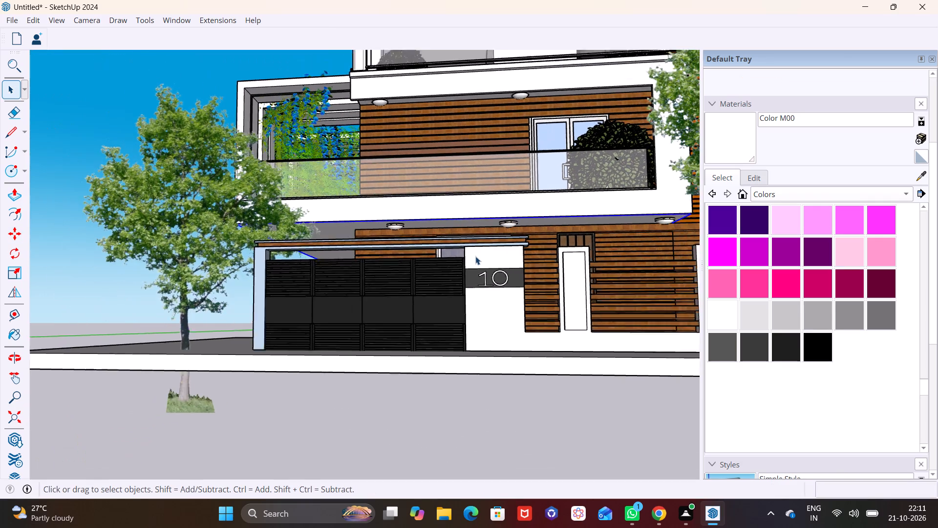
{"action": "scroll", "coordinate": [475, 256], "scroll_direction": "down", "scroll_amount": 2}
{"action": "middle_click_drag", "start_coordinate": [518, 252], "coordinate": [493, 299]}
{"action": "middle_click_drag", "start_coordinate": [542, 185], "coordinate": [546, 100]}
{"action": "scroll", "coordinate": [520, 120], "scroll_direction": "up", "scroll_amount": 7}
{"action": "left_click", "coordinate": [460, 203]}
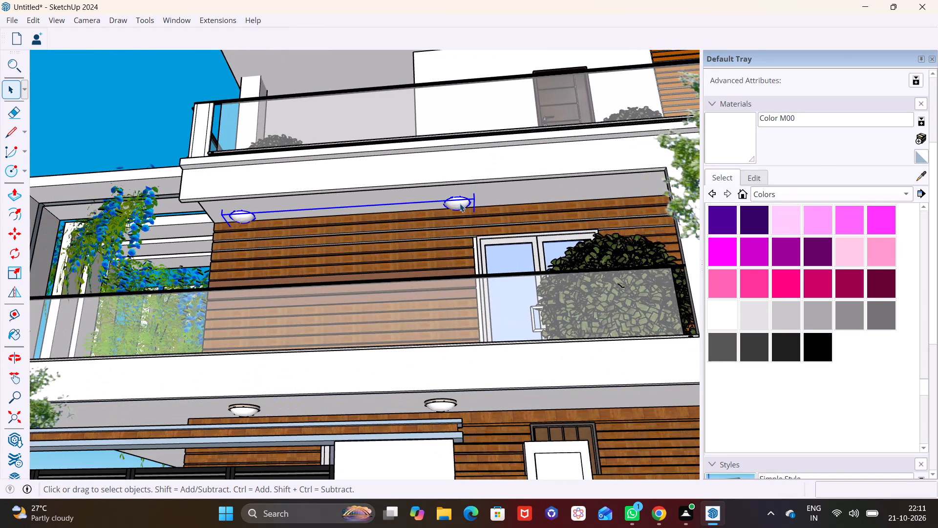
{"action": "double_click", "coordinate": [460, 203]}
{"action": "left_click", "coordinate": [459, 203]}
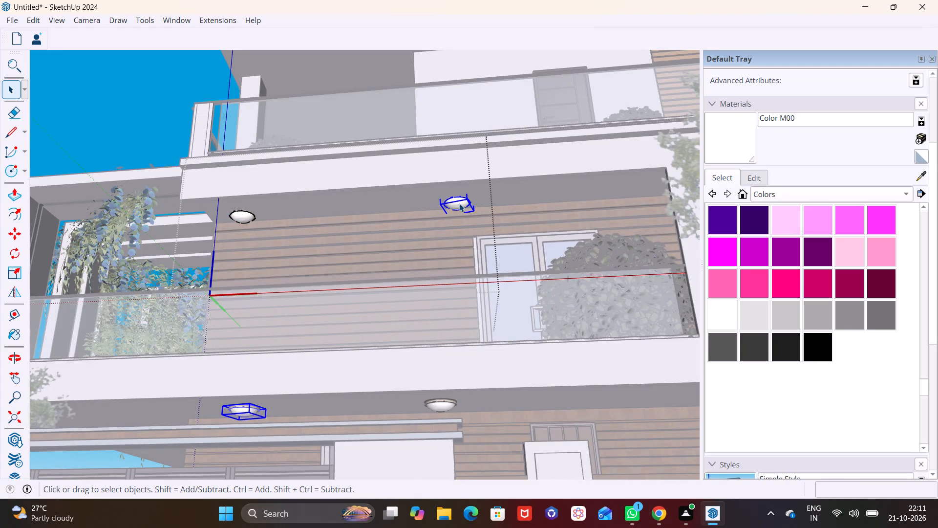
{"action": "key", "text": "m"}
{"action": "left_click", "coordinate": [459, 203]}
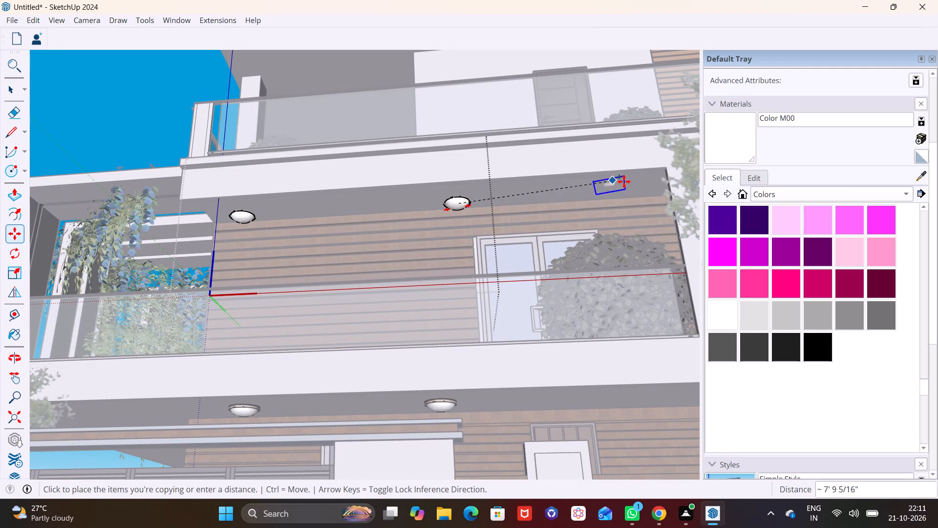
{"action": "left_click", "coordinate": [644, 187]}
{"action": "key", "text": "space"}
{"action": "left_click", "coordinate": [510, 196]}
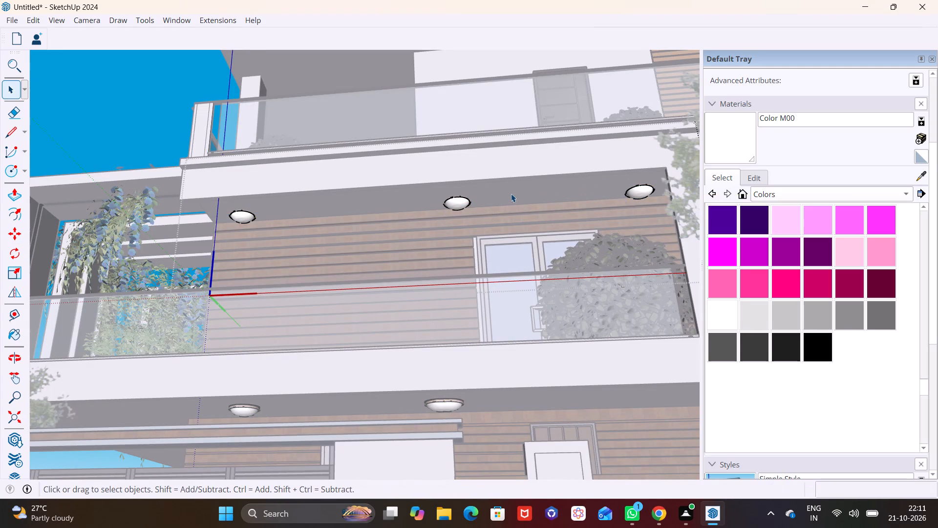
{"action": "scroll", "coordinate": [511, 194], "scroll_direction": "down", "scroll_amount": 11}
{"action": "middle_click_drag", "start_coordinate": [494, 268], "coordinate": [496, 358]}
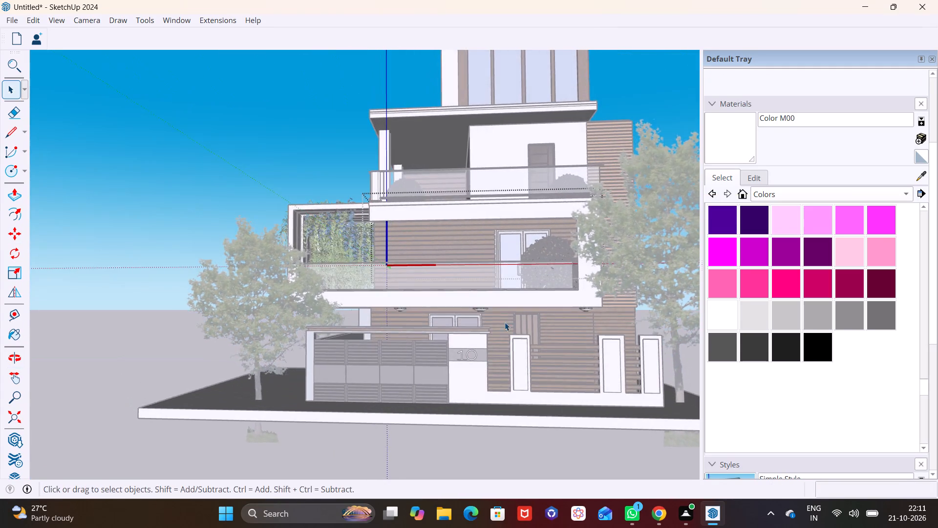
{"action": "scroll", "coordinate": [505, 322], "scroll_direction": "down", "scroll_amount": 2}
{"action": "middle_click_drag", "start_coordinate": [505, 322], "coordinate": [428, 247], "text": "shift"}
{"action": "middle_click_drag", "start_coordinate": [357, 264], "coordinate": [379, 210]}
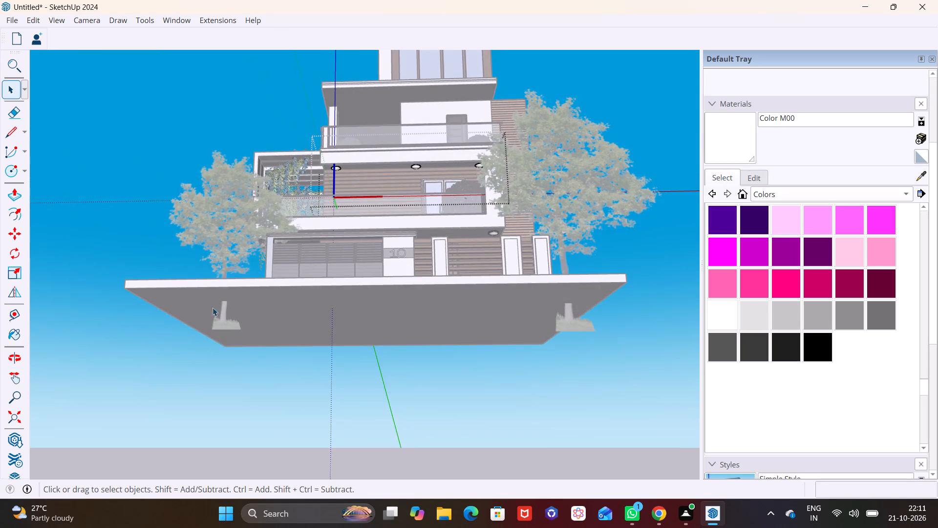
{"action": "scroll", "coordinate": [205, 314], "scroll_direction": "up", "scroll_amount": 2}
{"action": "key", "text": "space"}
{"action": "left_click", "coordinate": [242, 331]}
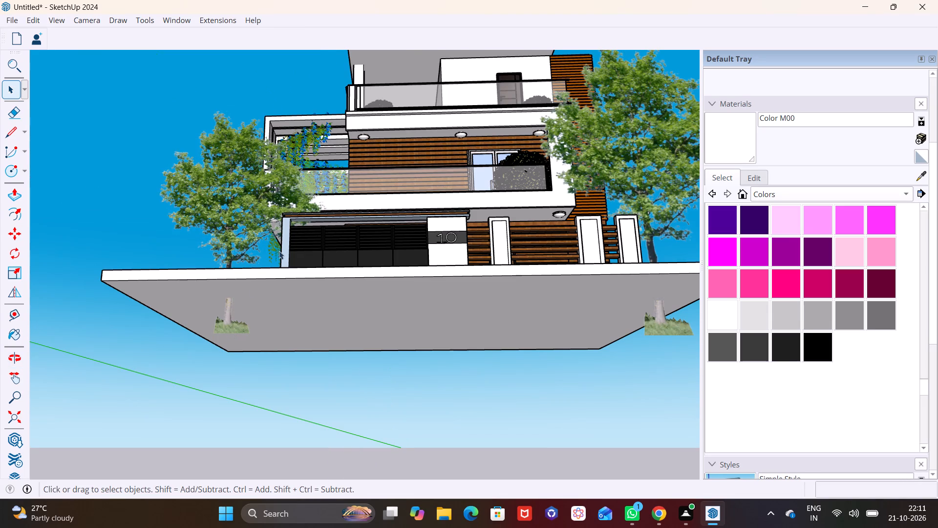
Examine the whole house front, with its trees, base slab and ceiling lights, from higher and lower viewpoints.
{"action": "scroll", "coordinate": [279, 251], "scroll_direction": "down", "scroll_amount": 6}
{"action": "middle_click_drag", "start_coordinate": [418, 264], "coordinate": [446, 379]}
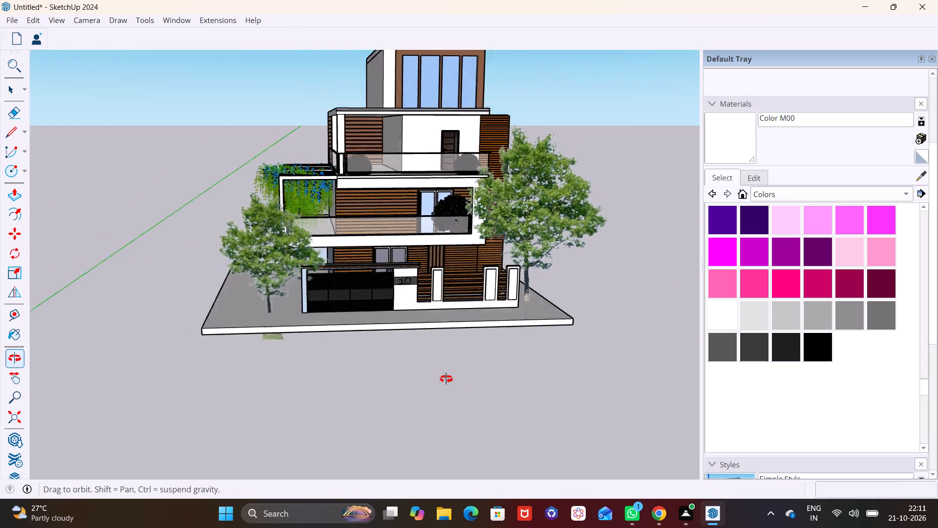
{"action": "middle_click_drag", "start_coordinate": [446, 379], "coordinate": [417, 358]}
{"action": "scroll", "coordinate": [403, 319], "scroll_direction": "up", "scroll_amount": 1}
{"action": "middle_click_drag", "start_coordinate": [403, 319], "coordinate": [402, 296]}
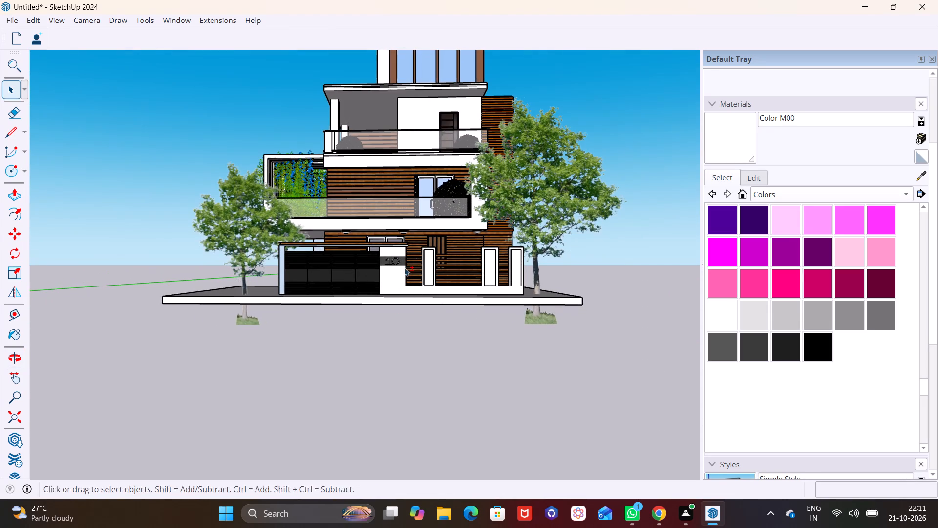
{"action": "middle_click_drag", "start_coordinate": [405, 281], "coordinate": [405, 384], "text": "shift"}
{"action": "middle_click_drag", "start_coordinate": [428, 356], "coordinate": [451, 417]}
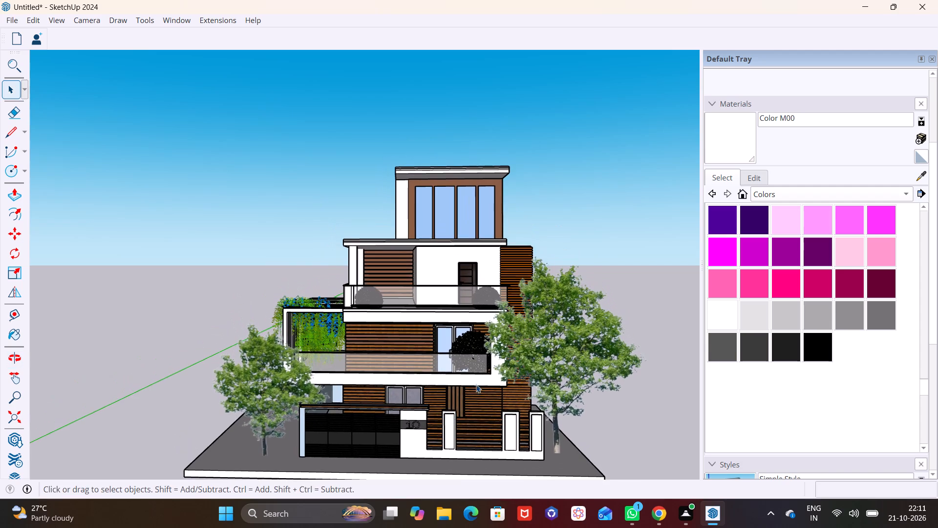
{"action": "middle_click_drag", "start_coordinate": [475, 383], "coordinate": [481, 331]}
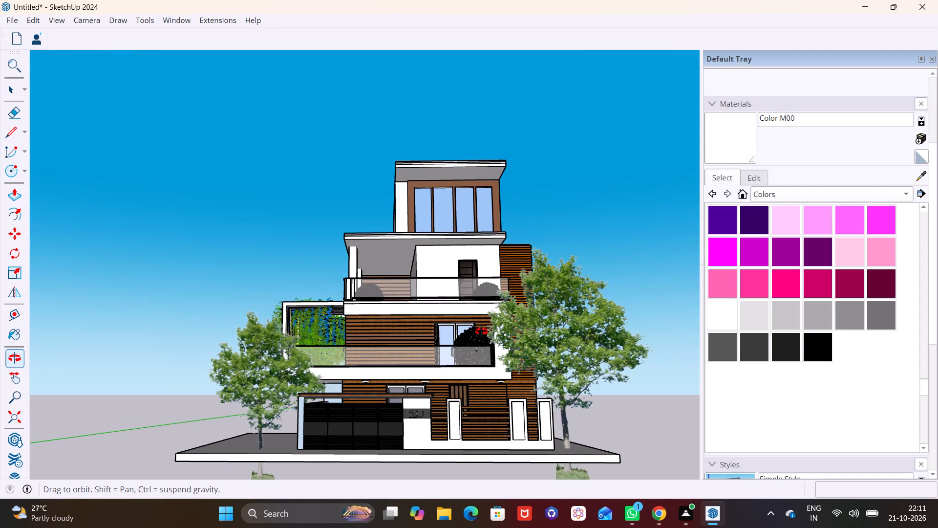
{"action": "middle_click_drag", "start_coordinate": [481, 331], "coordinate": [467, 349]}
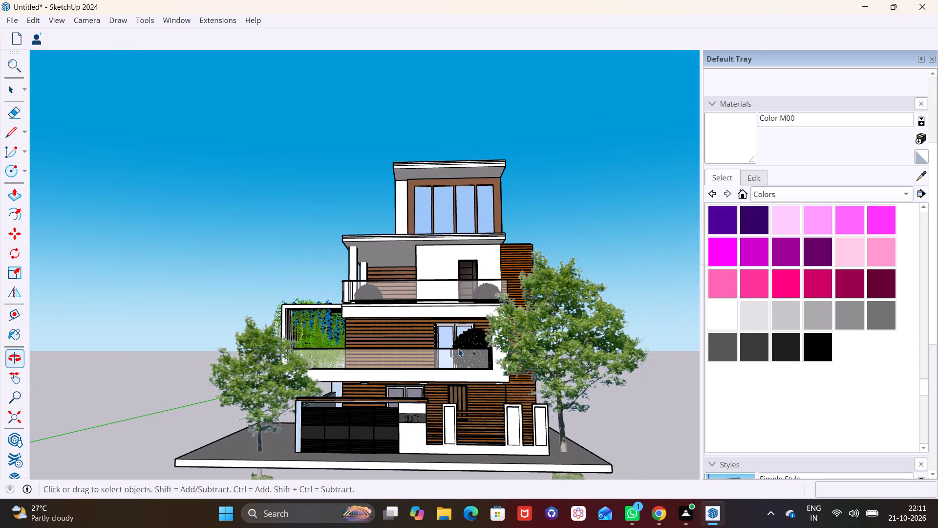
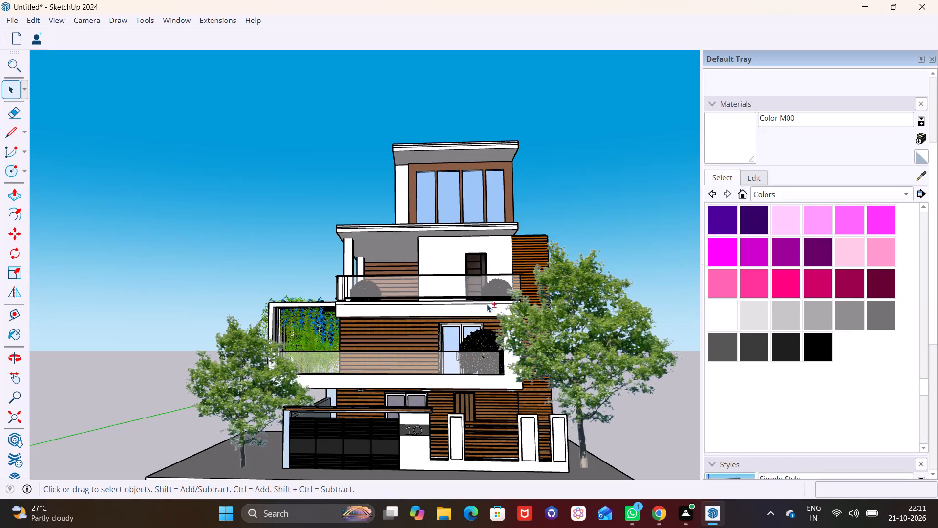
Draw a narrow rectangle about 1' 4" by 7' 7" on the base slab, from the house-number wall's foot to the slab's front edge.
{"action": "middle_click_drag", "start_coordinate": [503, 396], "coordinate": [501, 237]}
{"action": "middle_click_drag", "start_coordinate": [475, 286], "coordinate": [492, 379]}
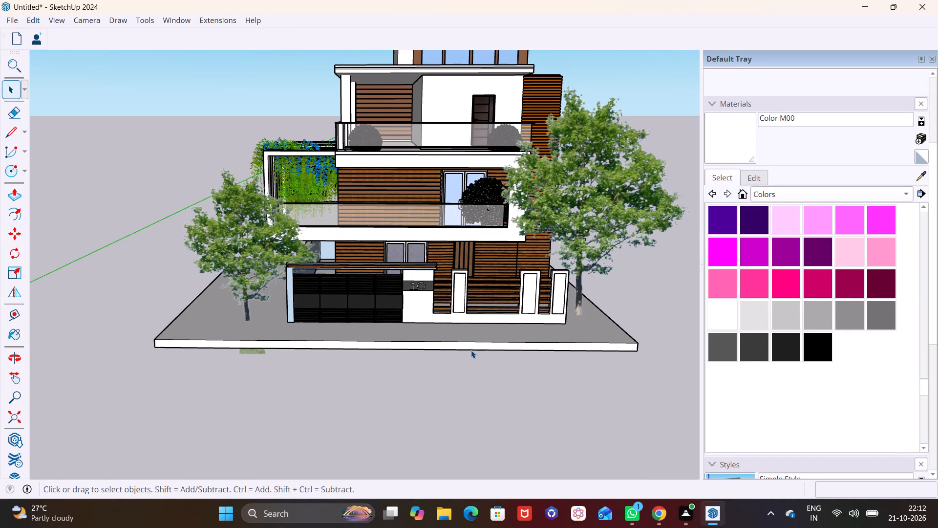
{"action": "middle_click_drag", "start_coordinate": [468, 340], "coordinate": [470, 384]}
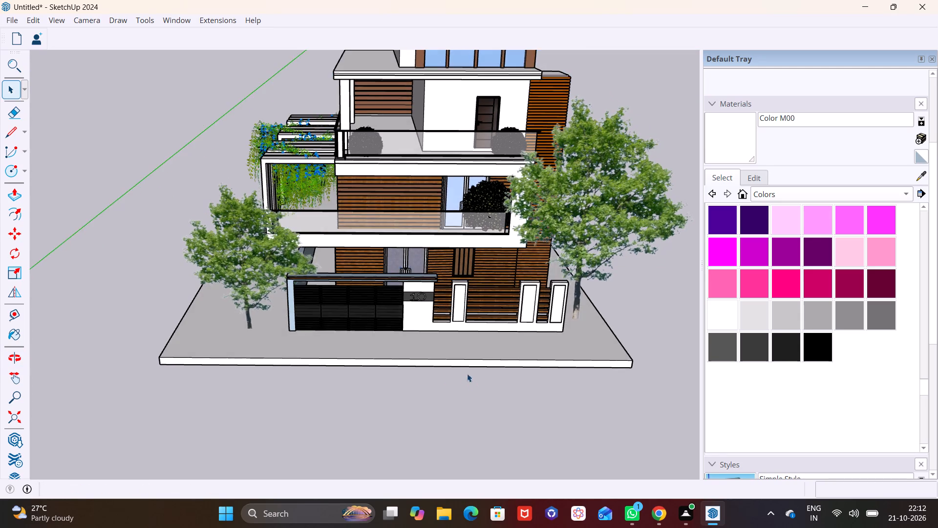
{"action": "scroll", "coordinate": [460, 360], "scroll_direction": "up", "scroll_amount": 3}
{"action": "middle_click_drag", "start_coordinate": [459, 359], "coordinate": [455, 301]}
{"action": "scroll", "coordinate": [459, 359], "scroll_direction": "up", "scroll_amount": 1, "text": "shift"}
{"action": "middle_click_drag", "start_coordinate": [442, 297], "coordinate": [449, 319]}
{"action": "scroll", "coordinate": [439, 311], "scroll_direction": "up", "scroll_amount": 3}
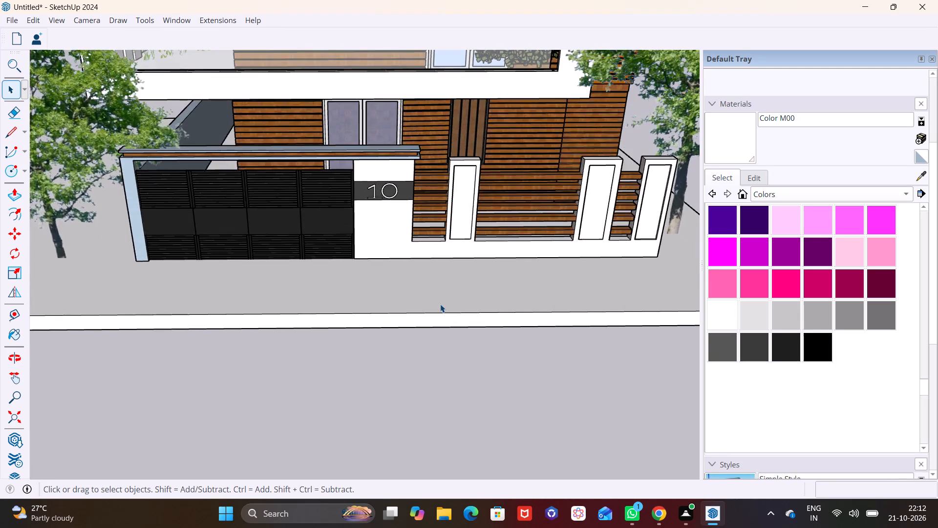
{"action": "scroll", "coordinate": [440, 304], "scroll_direction": "up", "scroll_amount": 3}
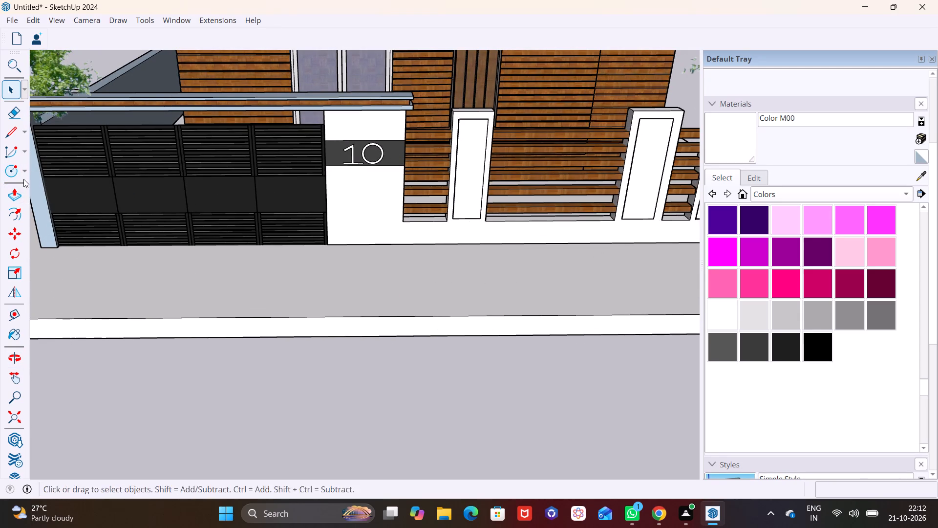
{"action": "left_click", "coordinate": [25, 172]}
{"action": "left_click", "coordinate": [29, 184]}
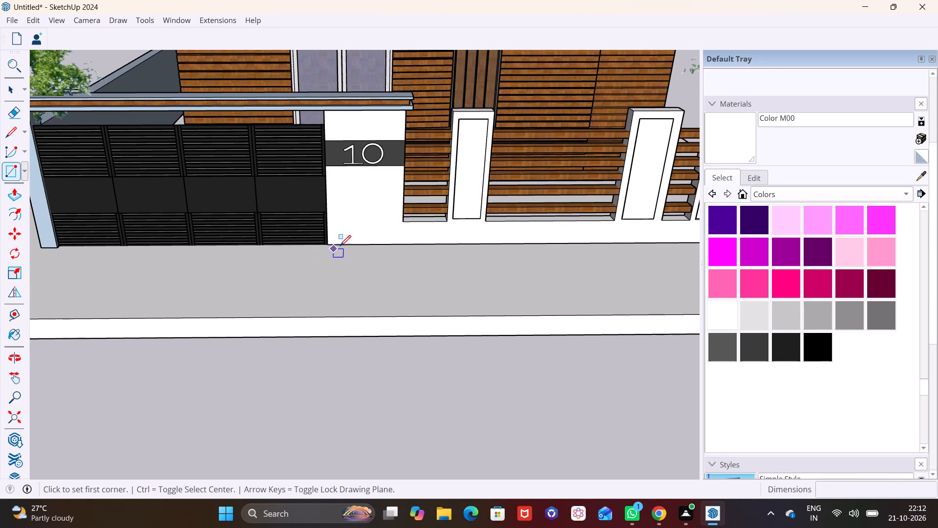
{"action": "left_click", "coordinate": [348, 242]}
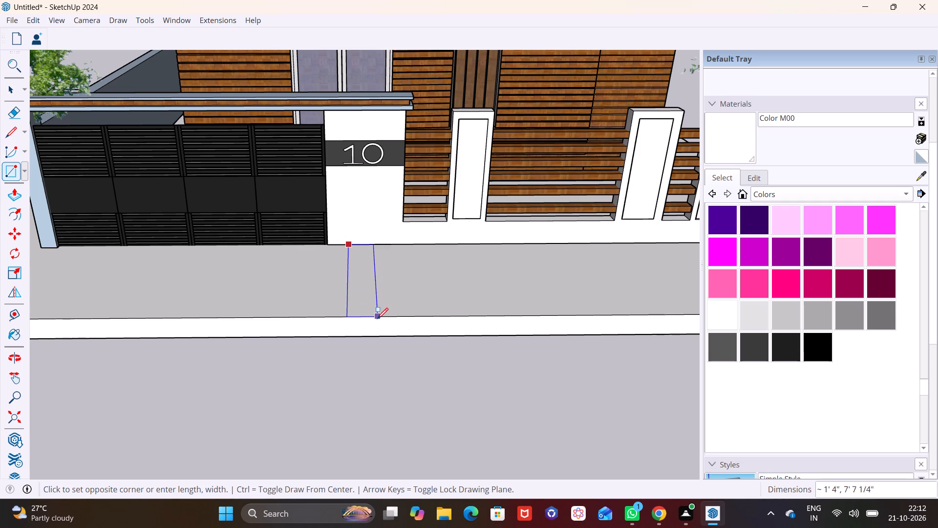
{"action": "left_click", "coordinate": [374, 319]}
Push/Pull the narrow rectangle upward about 4" into a low block.
{"action": "key", "text": "space"}
{"action": "double_click", "coordinate": [359, 297]}
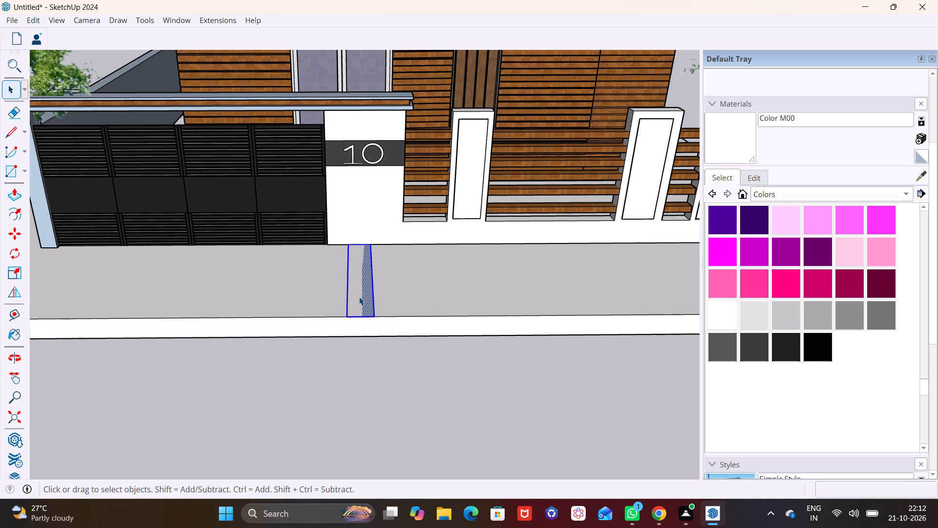
{"action": "left_click", "coordinate": [12, 197]}
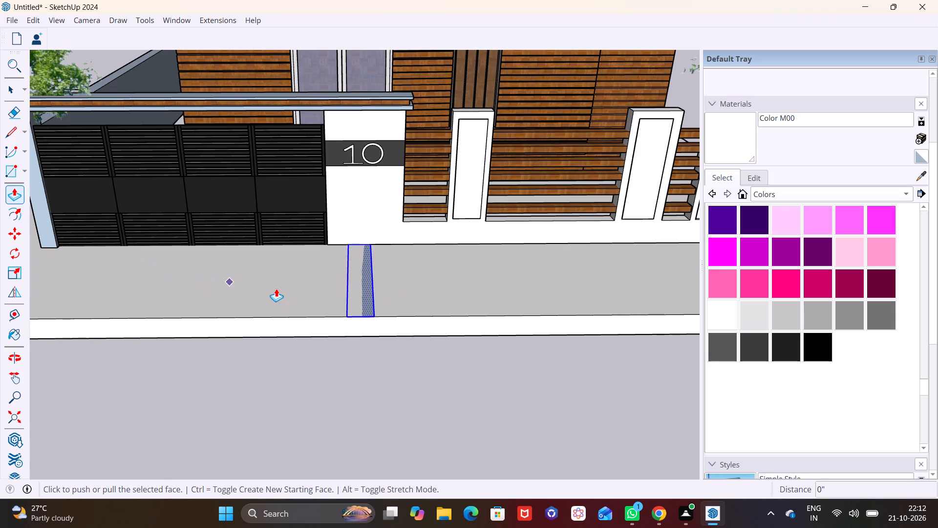
{"action": "left_click", "coordinate": [359, 294]}
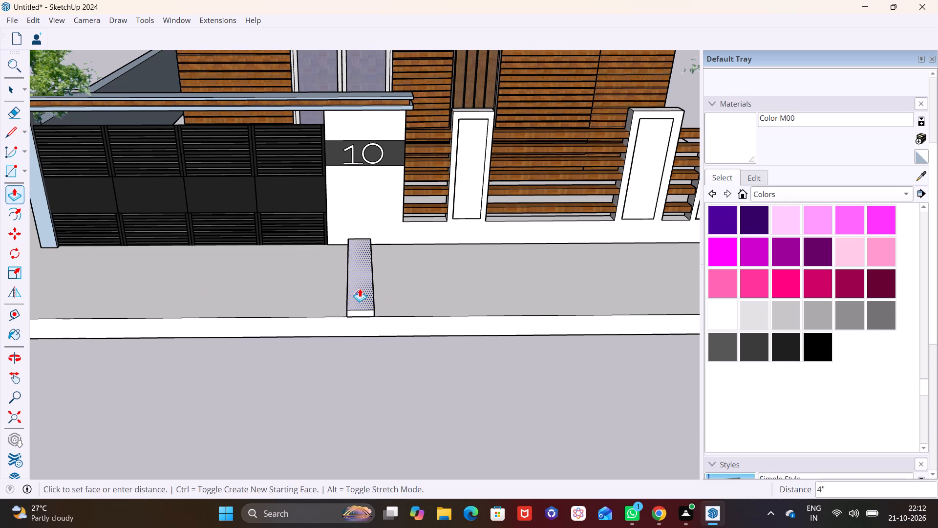
{"action": "left_click", "coordinate": [360, 287]}
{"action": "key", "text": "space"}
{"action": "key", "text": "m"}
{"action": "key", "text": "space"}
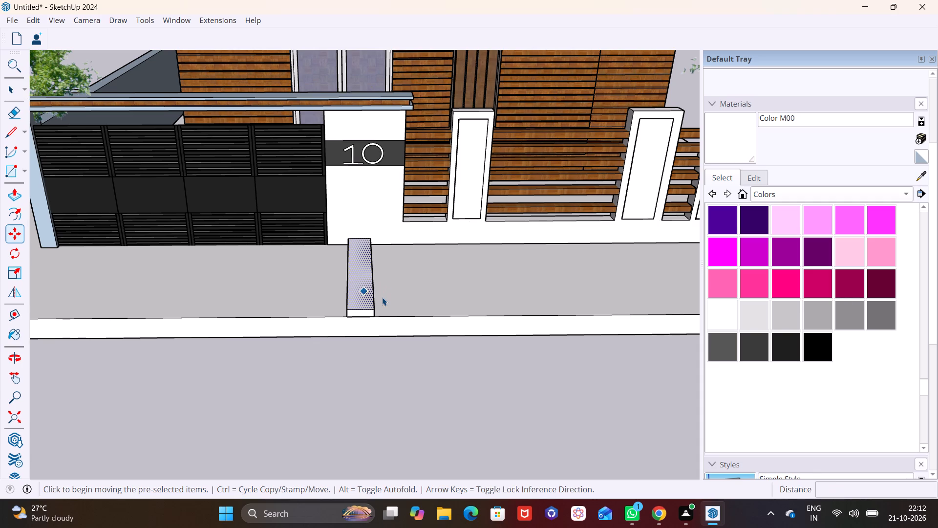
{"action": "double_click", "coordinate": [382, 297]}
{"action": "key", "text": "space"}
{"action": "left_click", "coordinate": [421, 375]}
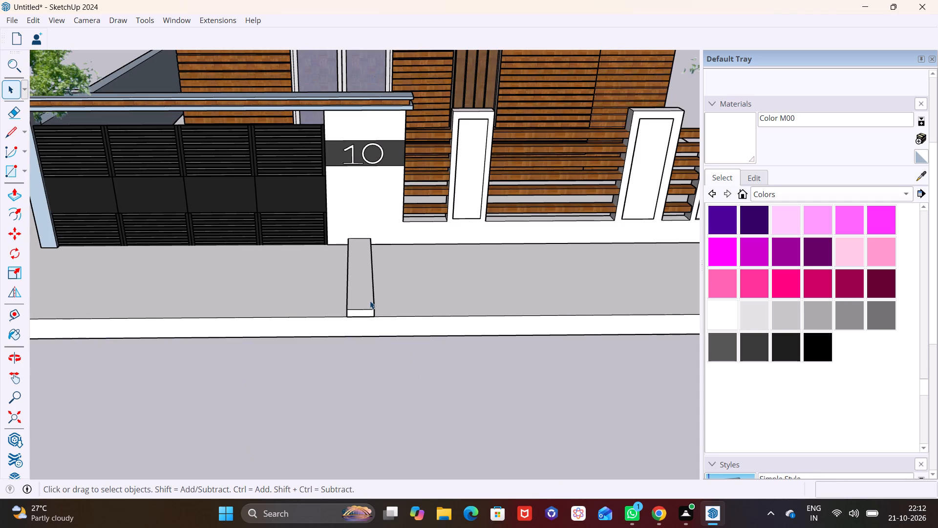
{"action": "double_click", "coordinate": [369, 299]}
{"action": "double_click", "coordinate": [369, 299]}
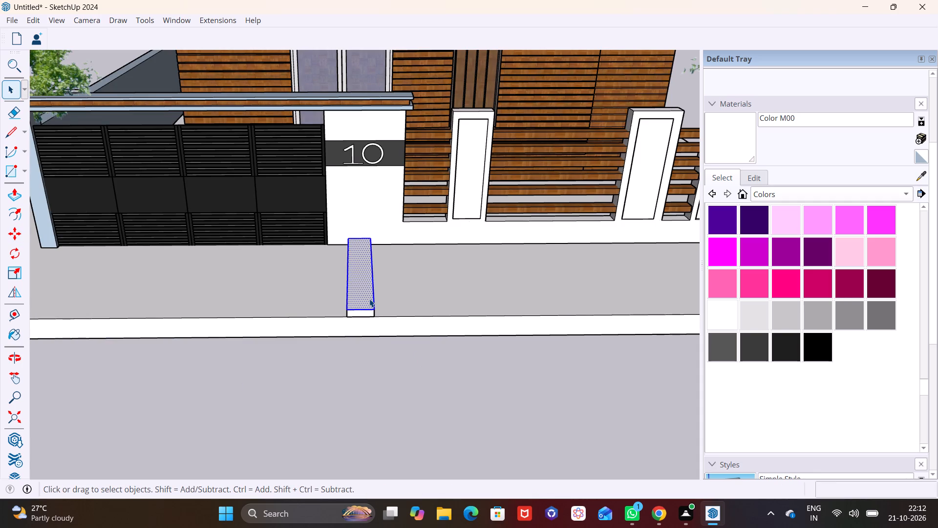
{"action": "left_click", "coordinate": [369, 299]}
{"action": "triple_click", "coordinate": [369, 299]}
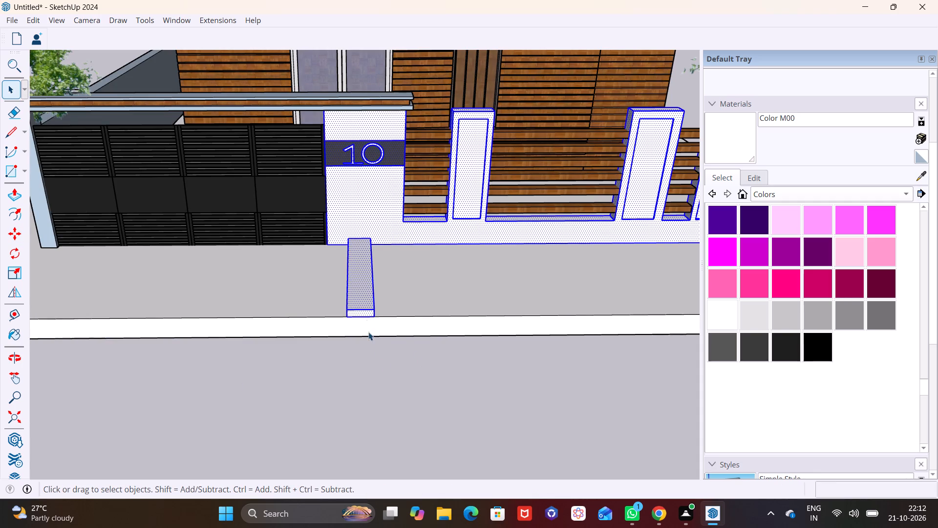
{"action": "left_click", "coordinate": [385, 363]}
Select the low block's top, front and side faces and move it about 11" along the wall's foot to the gate's edge.
{"action": "double_click", "coordinate": [358, 300]}
{"action": "middle_click_drag", "start_coordinate": [361, 302], "coordinate": [399, 231]}
{"action": "scroll", "coordinate": [399, 243], "scroll_direction": "up", "scroll_amount": 2}
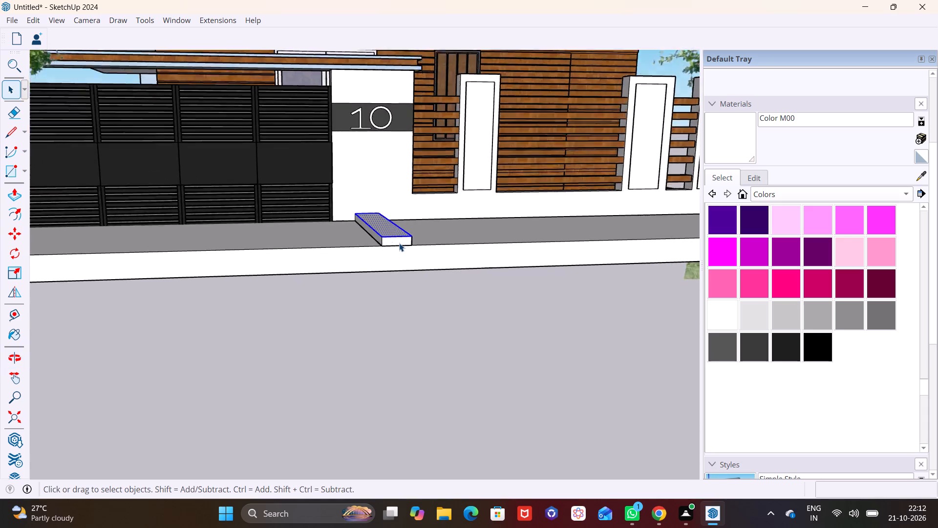
{"action": "scroll", "coordinate": [399, 243], "scroll_direction": "up", "scroll_amount": 6}
{"action": "double_click", "coordinate": [384, 245], "text": "ctrl"}
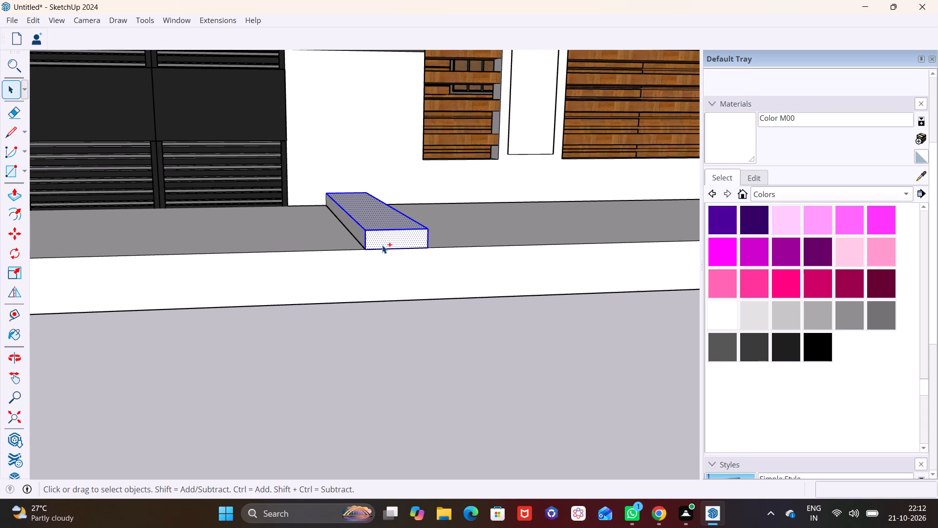
{"action": "double_click", "coordinate": [361, 234], "text": "ctrl"}
{"action": "middle_click_drag", "start_coordinate": [384, 233], "coordinate": [220, 265]}
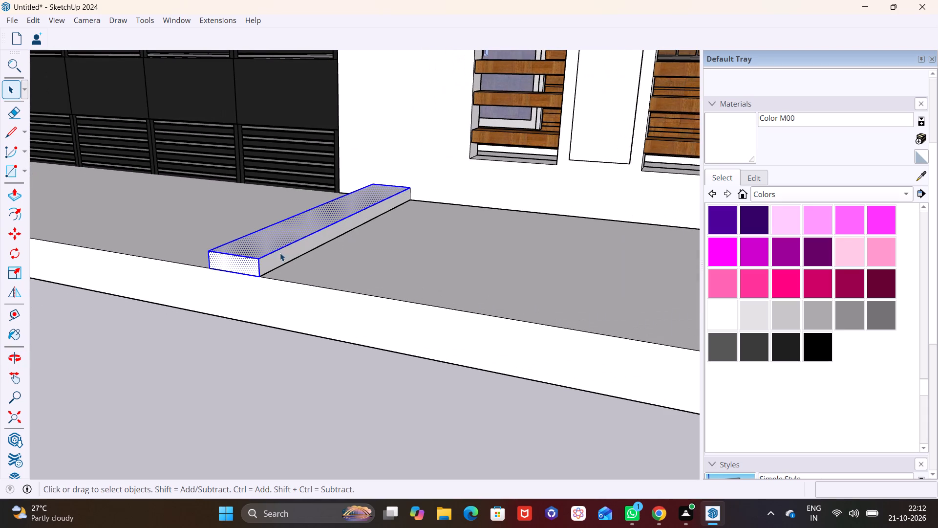
{"action": "double_click", "coordinate": [286, 253], "text": "ctrl"}
{"action": "middle_click_drag", "start_coordinate": [298, 253], "coordinate": [461, 305]}
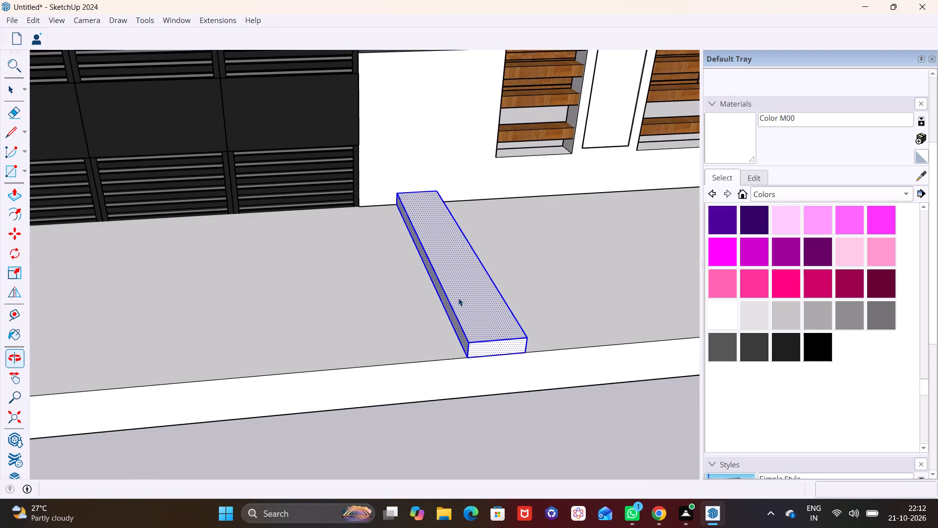
{"action": "scroll", "coordinate": [448, 278], "scroll_direction": "up", "scroll_amount": 2}
{"action": "key", "text": "m"}
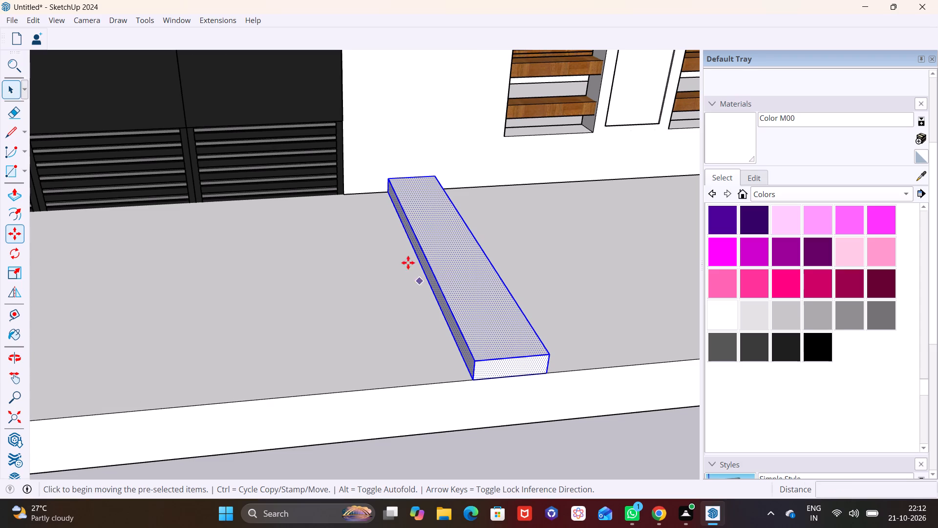
{"action": "left_click", "coordinate": [388, 194]}
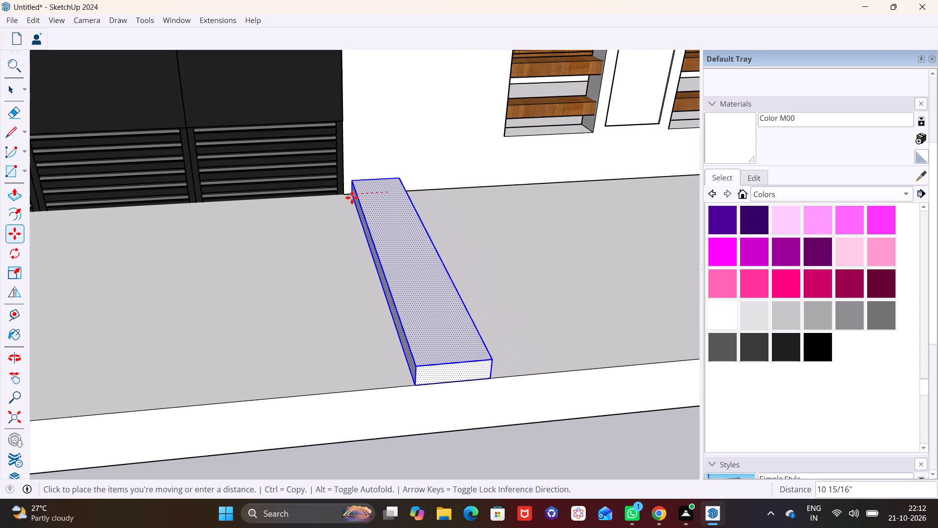
{"action": "left_click", "coordinate": [346, 198]}
Copy the low block five times in a row along the front wall, away from the gate, at a spacing of about 1' 4".
{"action": "middle_click_drag", "start_coordinate": [404, 211], "coordinate": [251, 224]}
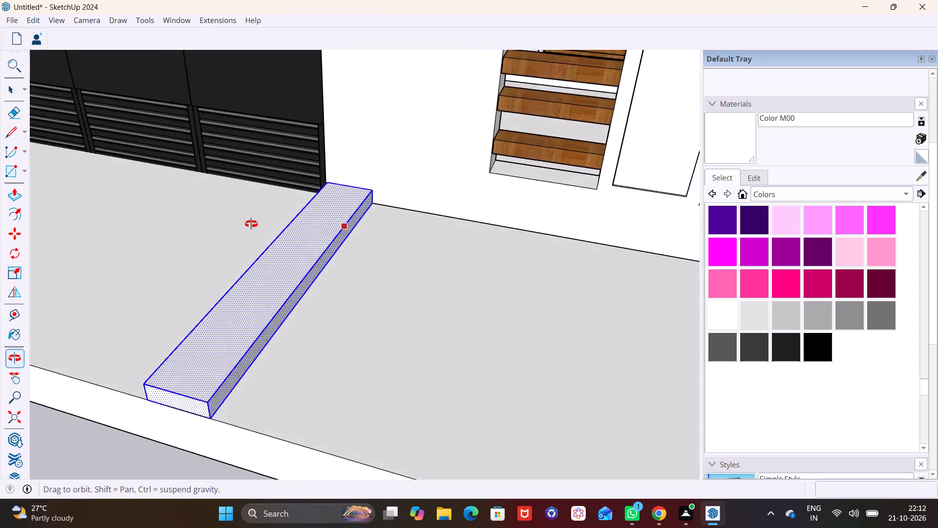
{"action": "middle_click_drag", "start_coordinate": [251, 224], "coordinate": [246, 219]}
{"action": "scroll", "coordinate": [325, 236], "scroll_direction": "down", "scroll_amount": 2}
{"action": "left_click", "coordinate": [361, 205]}
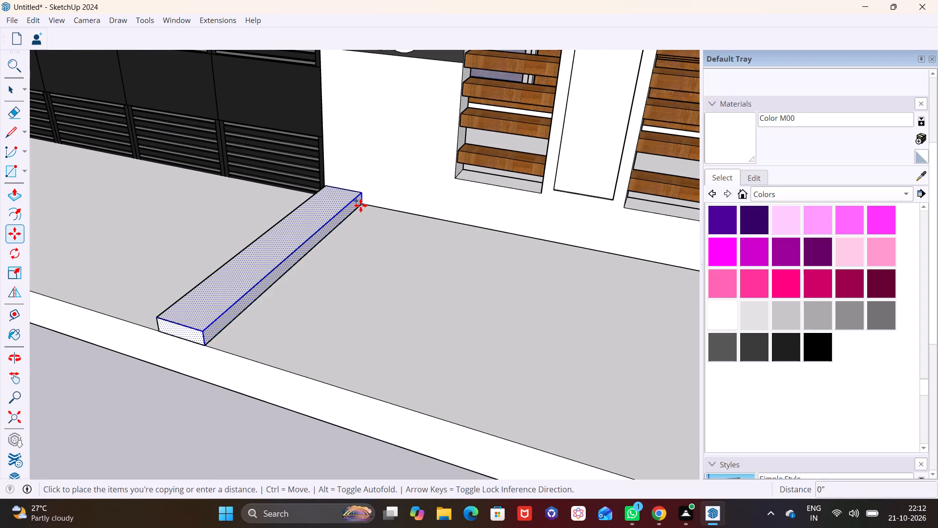
{"action": "left_click", "coordinate": [404, 215]}
{"action": "left_click", "coordinate": [404, 213]}
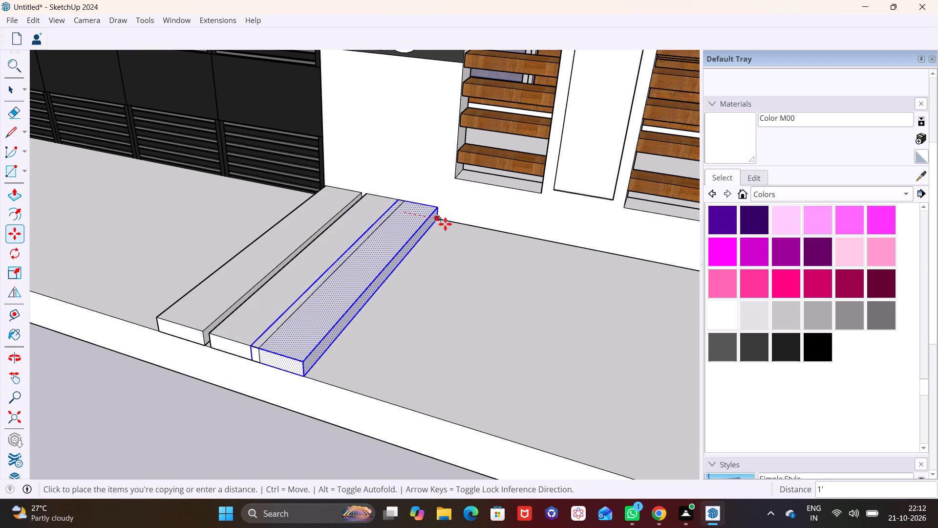
{"action": "left_click", "coordinate": [449, 223]}
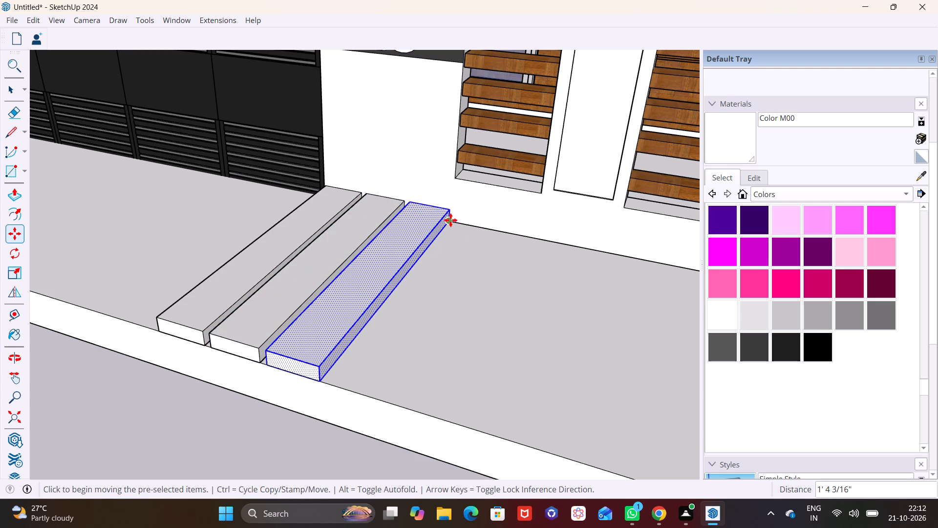
{"action": "left_click", "coordinate": [450, 220]}
{"action": "left_click", "coordinate": [494, 233]}
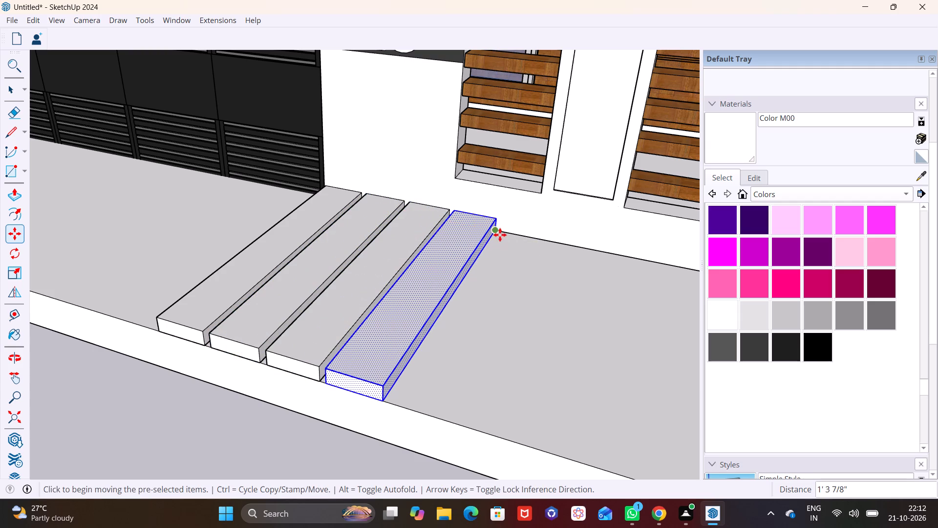
{"action": "left_click", "coordinate": [498, 233]}
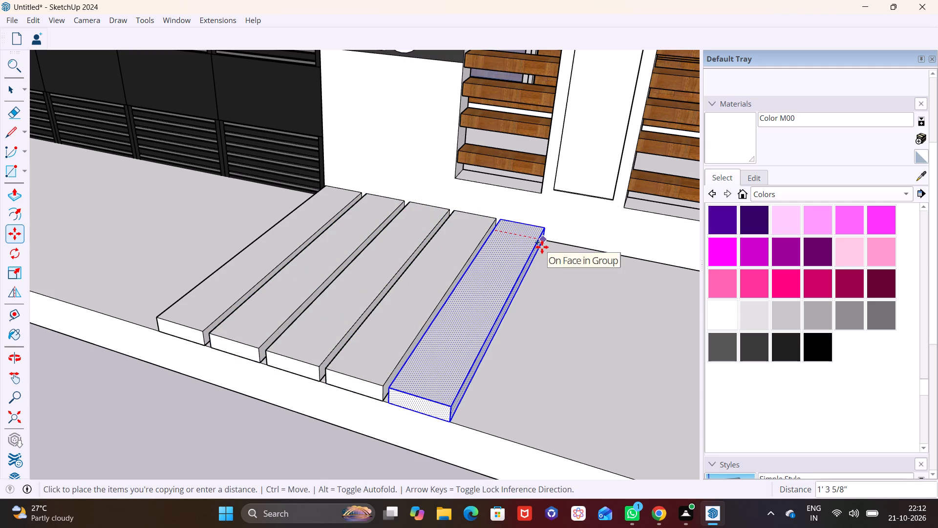
{"action": "left_click", "coordinate": [543, 247]}
{"action": "left_click", "coordinate": [549, 240]}
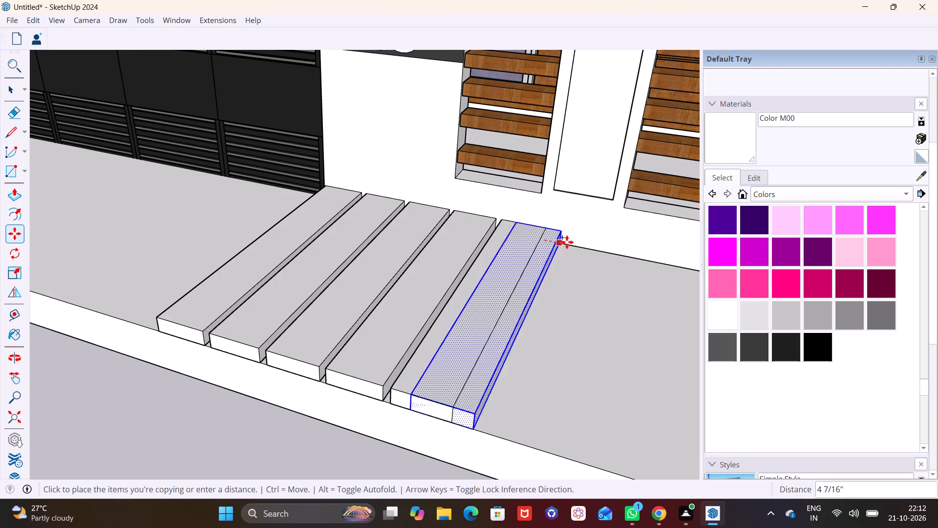
{"action": "left_click", "coordinate": [597, 250]}
Copy the end block of the row once more along the wall at about 1' 4" spacing.
{"action": "scroll", "coordinate": [413, 259], "scroll_direction": "down", "scroll_amount": 4}
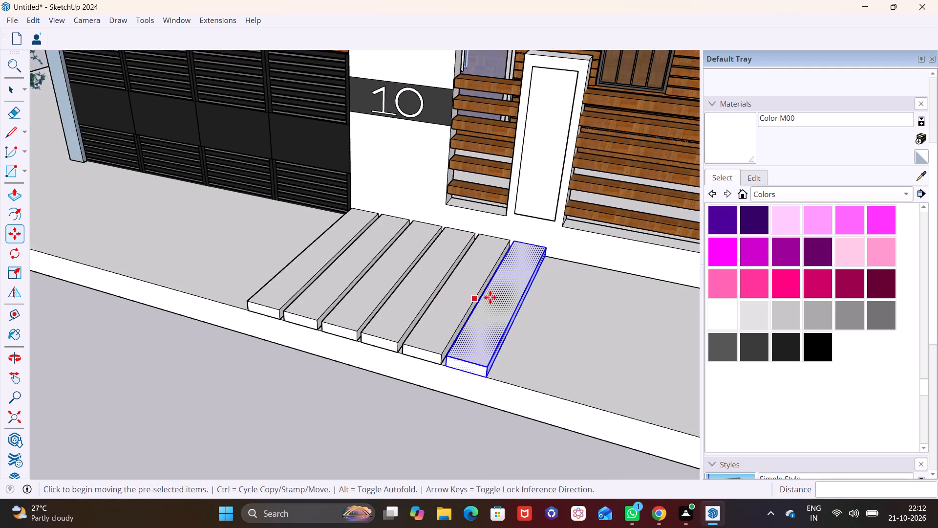
{"action": "middle_click_drag", "start_coordinate": [490, 297], "coordinate": [305, 220], "text": "shift"}
{"action": "scroll", "coordinate": [303, 219], "scroll_direction": "down", "scroll_amount": 1, "text": "shift"}
{"action": "left_click", "coordinate": [380, 194]}
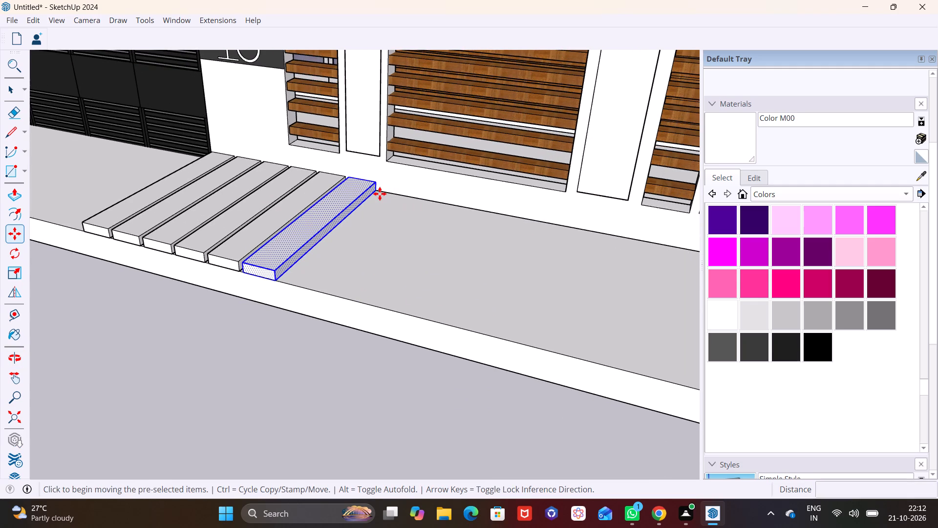
{"action": "left_click", "coordinate": [407, 197]}
{"action": "left_click", "coordinate": [406, 196]}
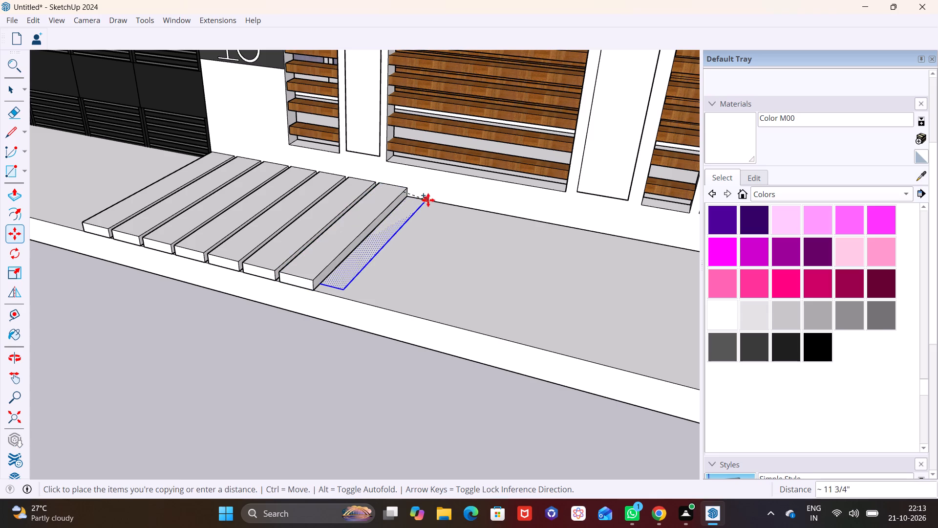
{"action": "key", "text": "ctrl+z"}
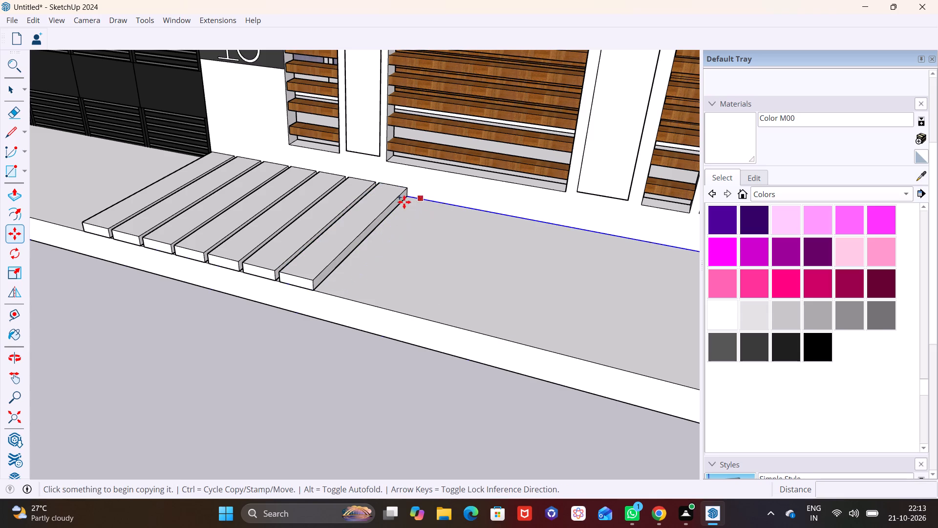
Select the end block's top, front and side faces and copy it along the front wall at about 1' 5" spacing.
{"action": "key", "text": "space"}
{"action": "double_click", "coordinate": [373, 215]}
{"action": "scroll", "coordinate": [362, 244], "scroll_direction": "up", "scroll_amount": 1}
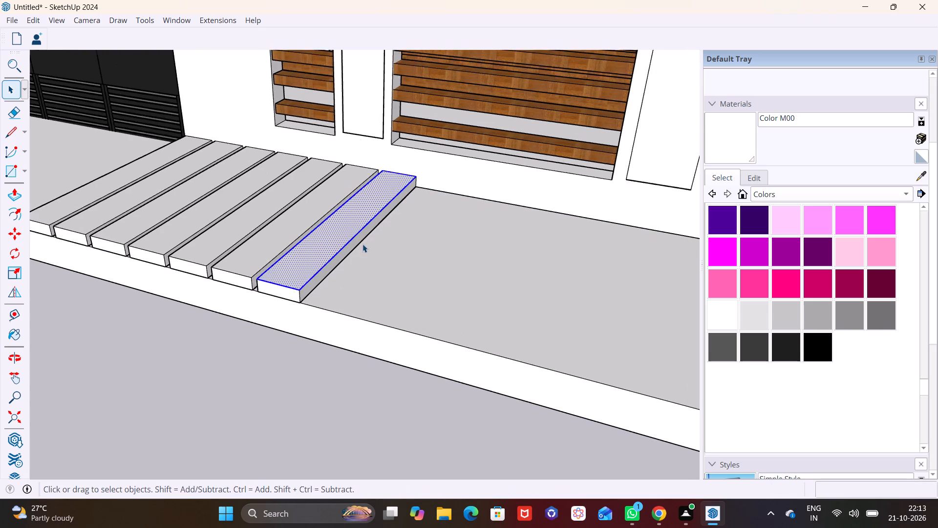
{"action": "scroll", "coordinate": [362, 244], "scroll_direction": "up", "scroll_amount": 3}
{"action": "double_click", "coordinate": [276, 305], "text": "ctrl"}
{"action": "double_click", "coordinate": [301, 291], "text": "ctrl"}
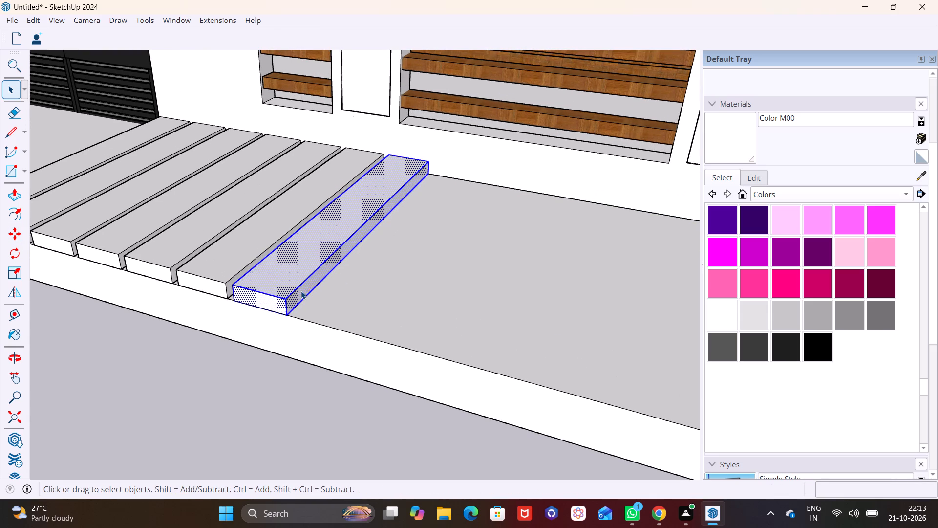
{"action": "middle_click_drag", "start_coordinate": [302, 289], "coordinate": [435, 282]}
{"action": "scroll", "coordinate": [396, 277], "scroll_direction": "up", "scroll_amount": 6}
{"action": "middle_click_drag", "start_coordinate": [346, 301], "coordinate": [381, 303]}
{"action": "double_click", "coordinate": [366, 306], "text": "ctrl"}
{"action": "middle_click_drag", "start_coordinate": [383, 287], "coordinate": [357, 362]}
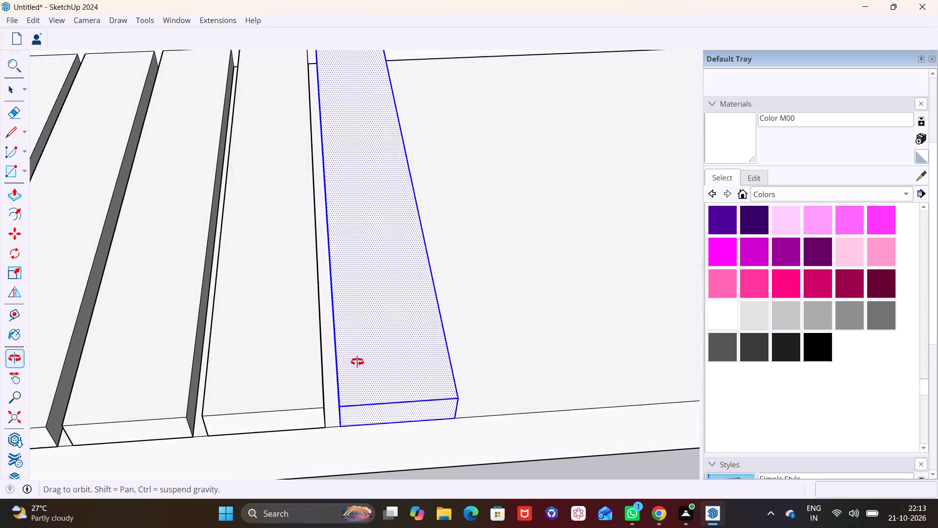
{"action": "middle_click_drag", "start_coordinate": [357, 362], "coordinate": [357, 358]}
{"action": "middle_click_drag", "start_coordinate": [368, 311], "coordinate": [270, 276]}
{"action": "scroll", "coordinate": [355, 227], "scroll_direction": "down", "scroll_amount": 6}
{"action": "middle_click_drag", "start_coordinate": [374, 238], "coordinate": [257, 251], "text": "ctrl"}
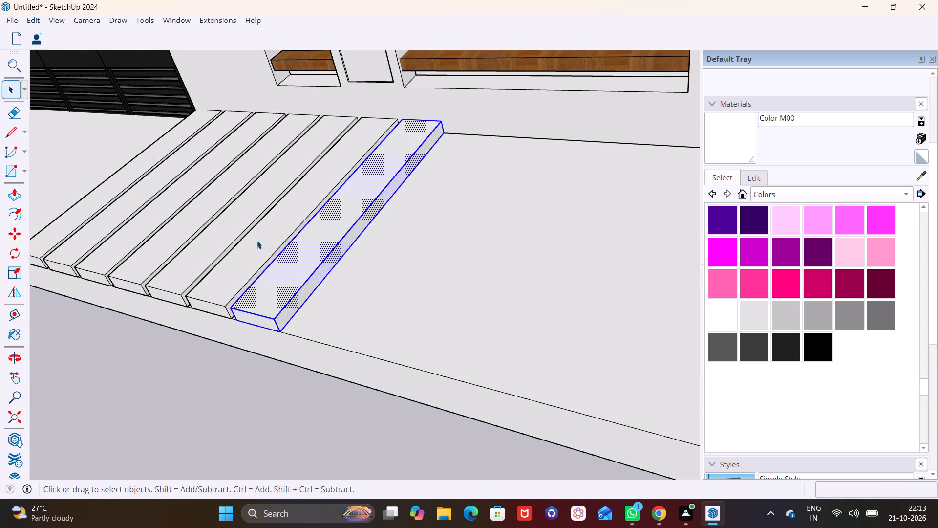
{"action": "key", "text": "m"}
{"action": "left_click", "coordinate": [446, 133]}
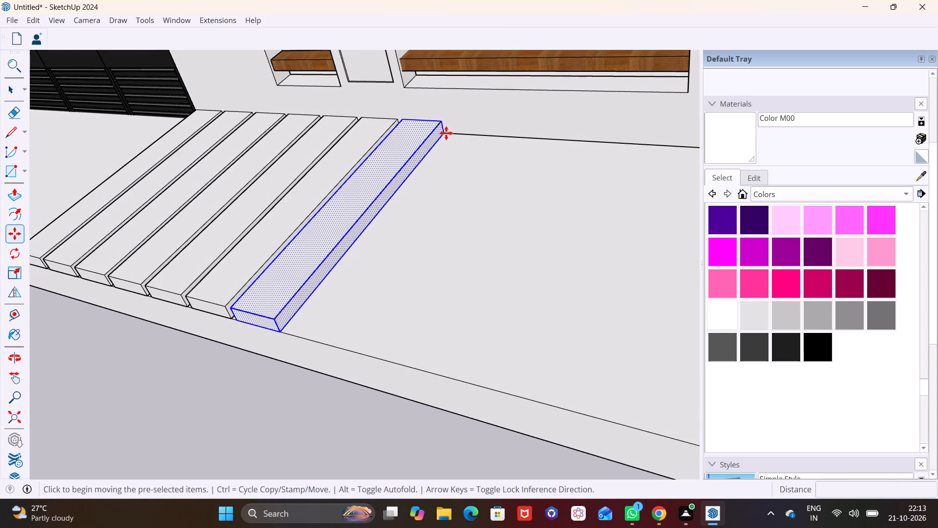
{"action": "left_click", "coordinate": [492, 138]}
Copy the end block three more times along the front wall, away from the gate, at about 1' 4" spacing.
{"action": "left_click", "coordinate": [494, 137]}
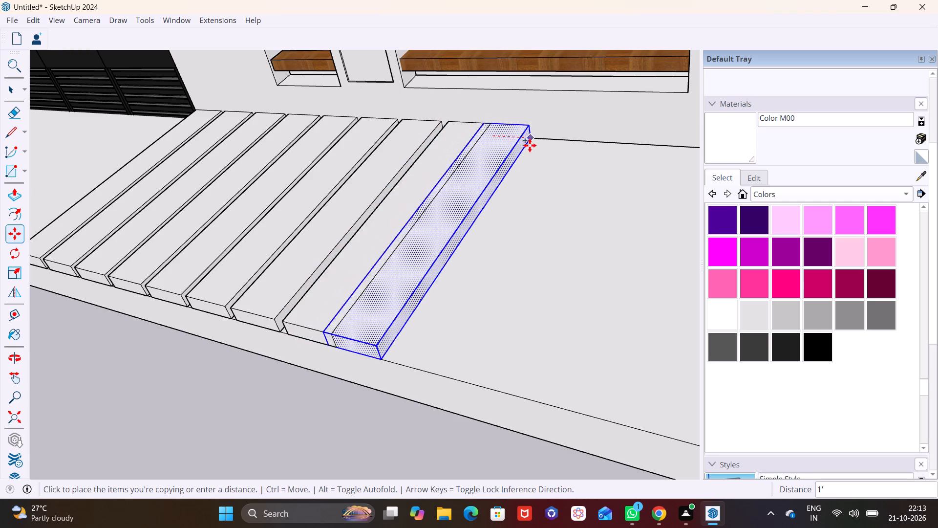
{"action": "left_click", "coordinate": [546, 143]}
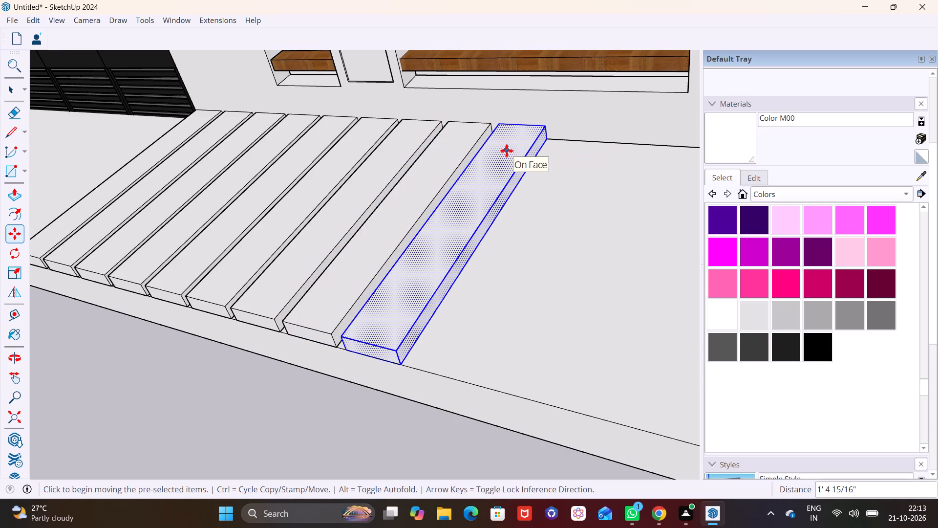
{"action": "left_click", "coordinate": [549, 139]}
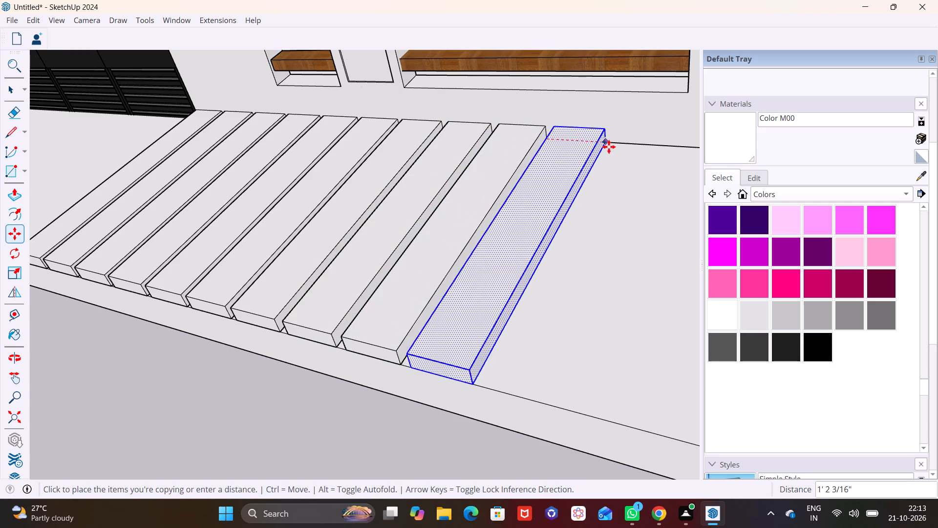
{"action": "left_click", "coordinate": [603, 147]}
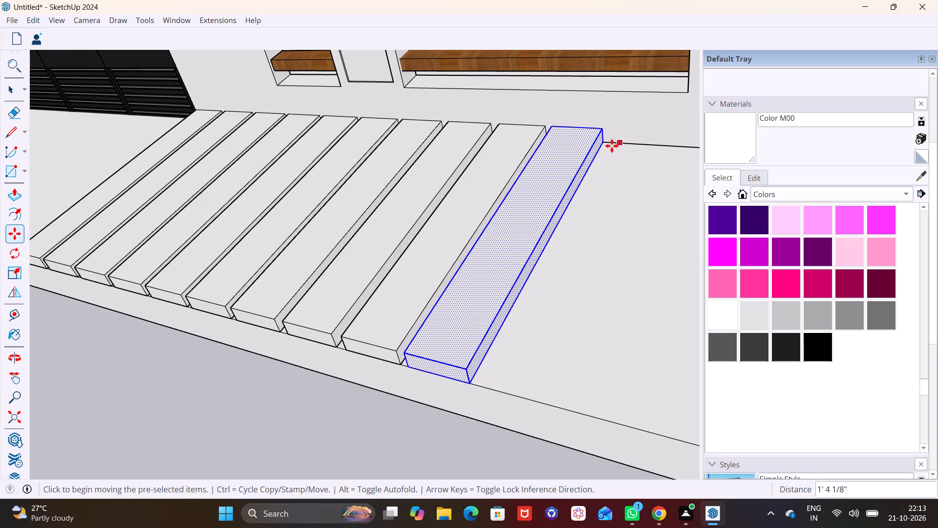
{"action": "left_click", "coordinate": [605, 144]}
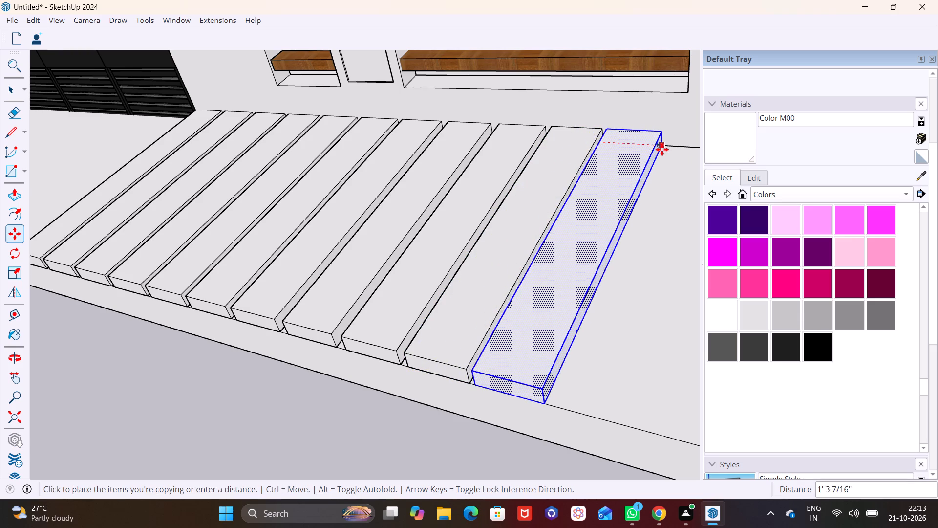
{"action": "left_click", "coordinate": [665, 149]}
Copy the end block five more times at about 1' 4" spacing, extending the row to the last front pillar.
{"action": "scroll", "coordinate": [640, 165], "scroll_direction": "down", "scroll_amount": 2}
{"action": "middle_click_drag", "start_coordinate": [640, 185], "coordinate": [387, 180], "text": "shift"}
{"action": "scroll", "coordinate": [640, 187], "scroll_direction": "down", "scroll_amount": 1, "text": "shift"}
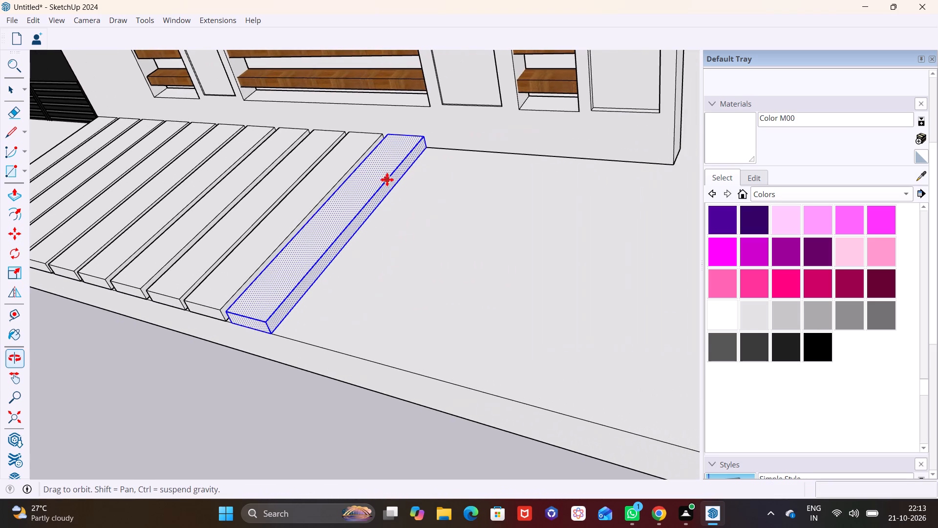
{"action": "left_click", "coordinate": [431, 146]}
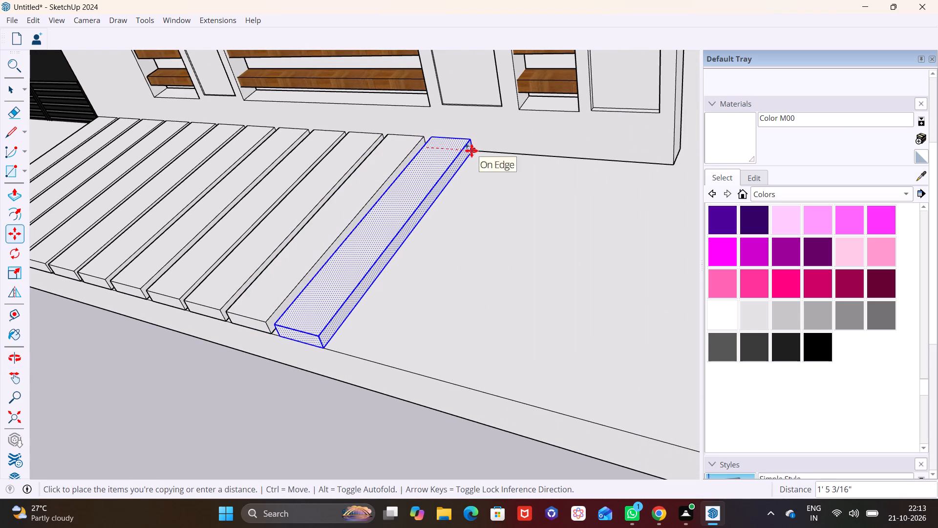
{"action": "left_click", "coordinate": [469, 151]}
{"action": "left_click", "coordinate": [469, 153]}
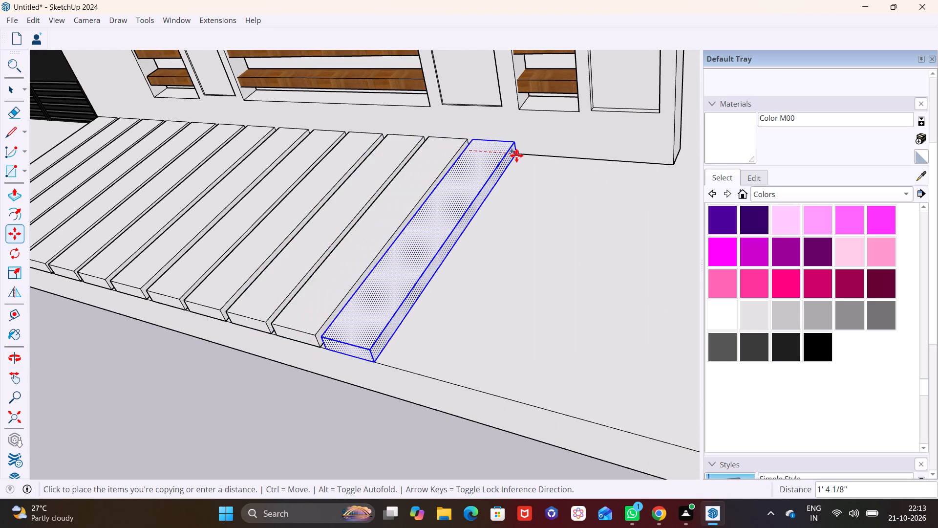
{"action": "left_click", "coordinate": [517, 155]}
{"action": "left_click", "coordinate": [519, 155]}
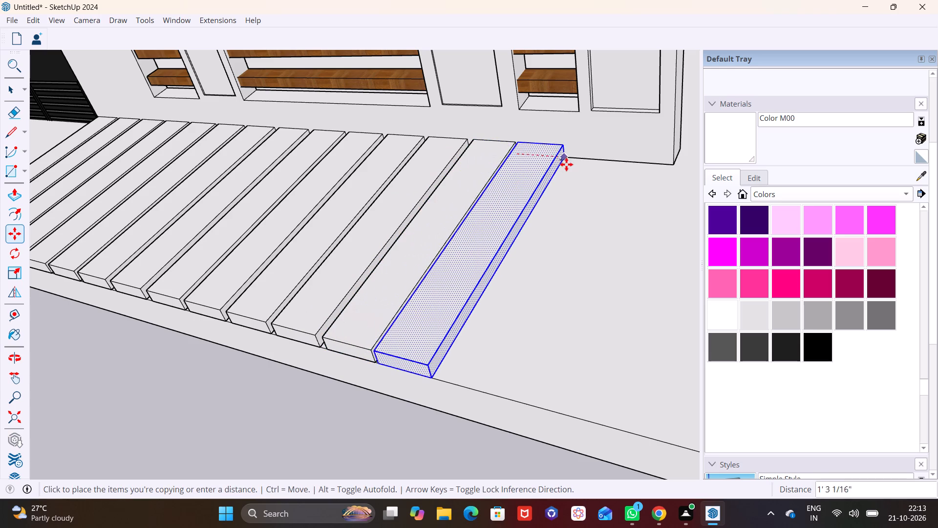
{"action": "left_click", "coordinate": [567, 164]}
{"action": "left_click", "coordinate": [569, 157]}
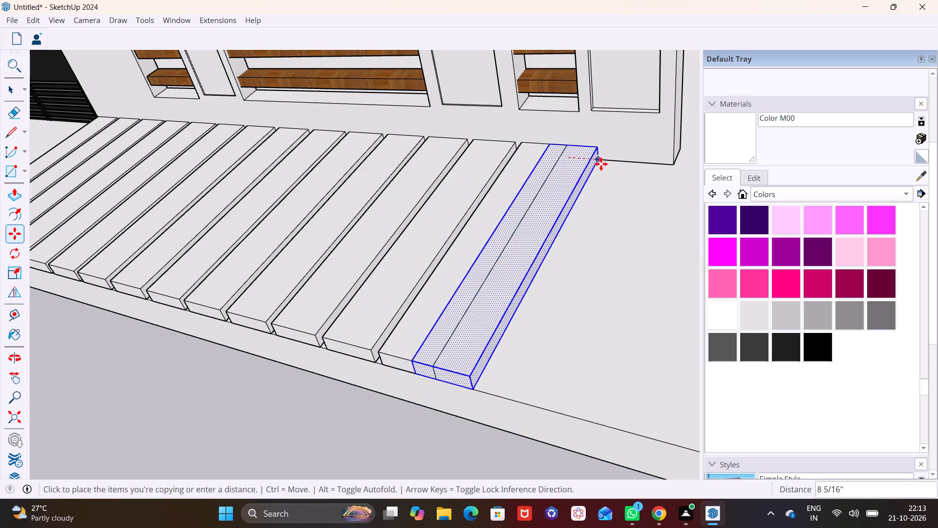
{"action": "left_click", "coordinate": [623, 167]}
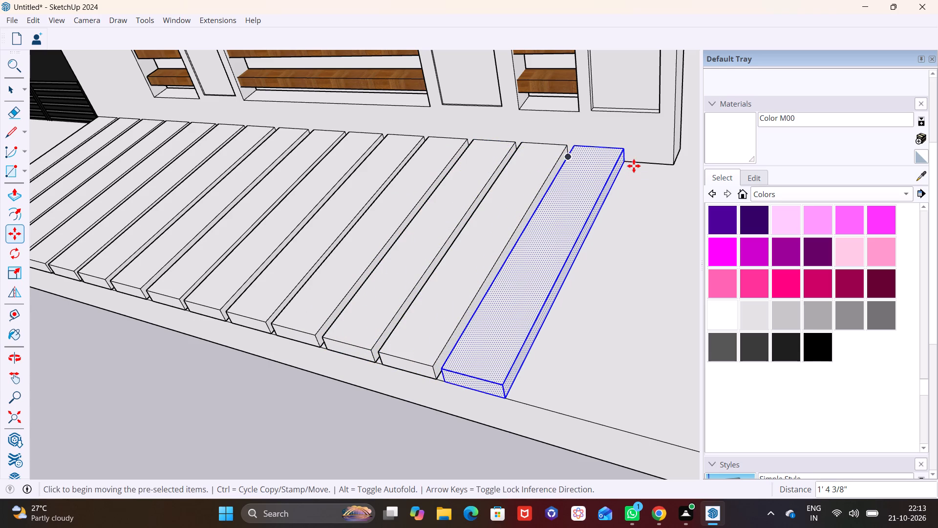
{"action": "left_click", "coordinate": [627, 163]}
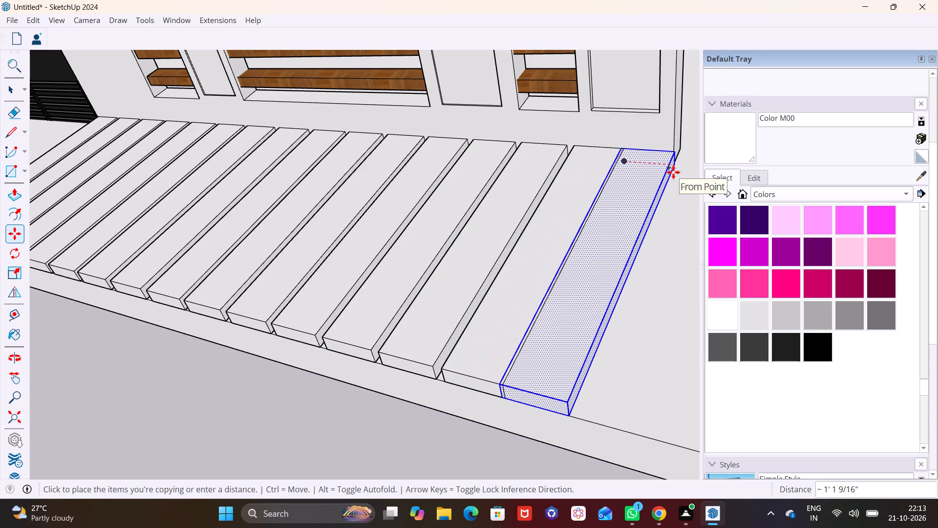
{"action": "left_click", "coordinate": [683, 173]}
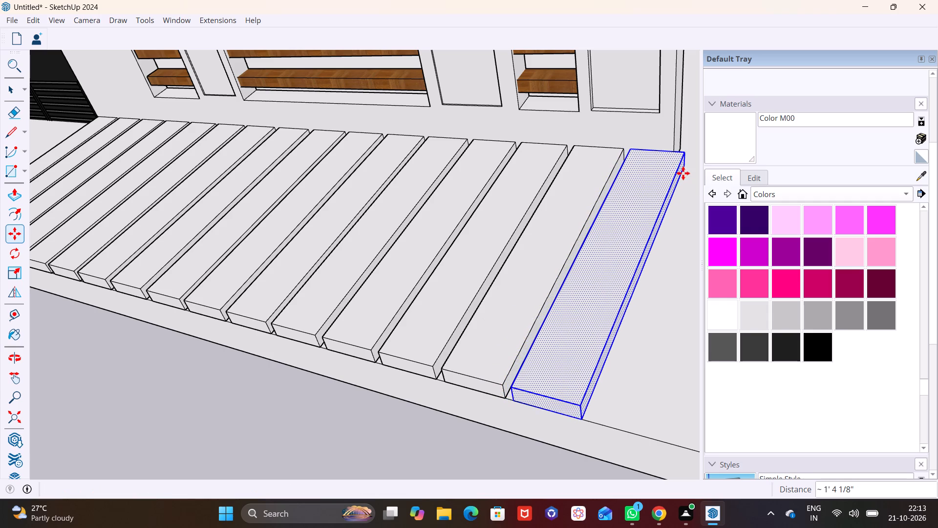
Draw a narrow rectangle about 1' 1" by 9' 6" on the slab, from the last pillar back to the timber-clad house wall.
{"action": "scroll", "coordinate": [547, 202], "scroll_direction": "down", "scroll_amount": 7}
{"action": "scroll", "coordinate": [567, 267], "scroll_direction": "down", "scroll_amount": 6}
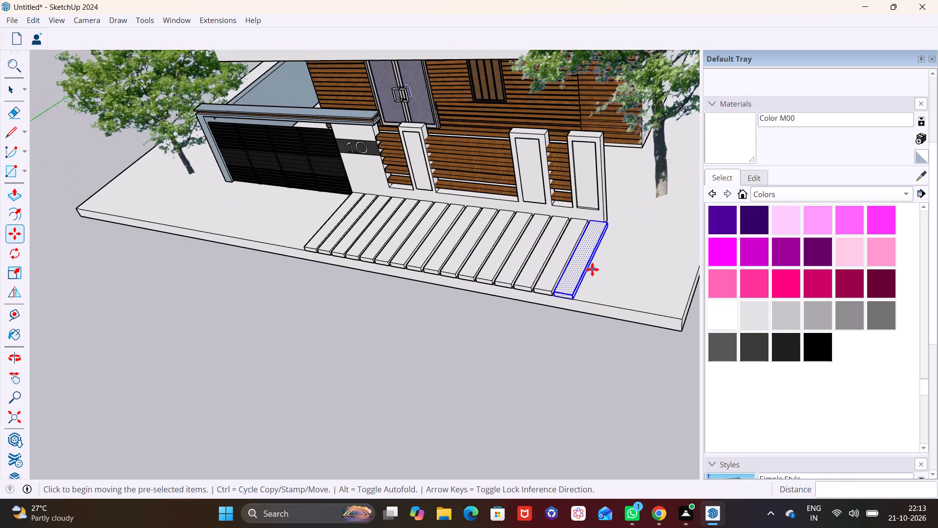
{"action": "middle_click_drag", "start_coordinate": [592, 269], "coordinate": [647, 167]}
{"action": "middle_click_drag", "start_coordinate": [646, 231], "coordinate": [662, 225]}
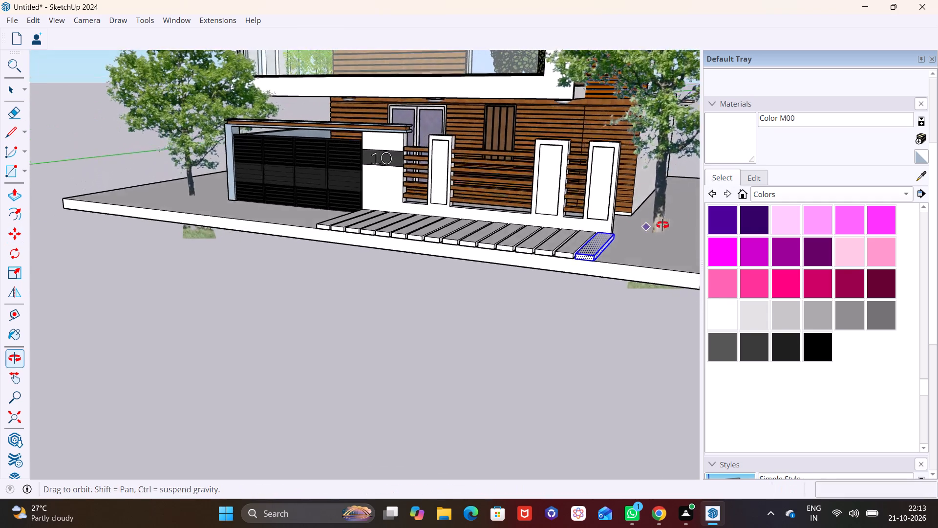
{"action": "middle_click_drag", "start_coordinate": [662, 225], "coordinate": [723, 196]}
{"action": "scroll", "coordinate": [599, 180], "scroll_direction": "up", "scroll_amount": 2}
{"action": "middle_click_drag", "start_coordinate": [626, 196], "coordinate": [453, 238]}
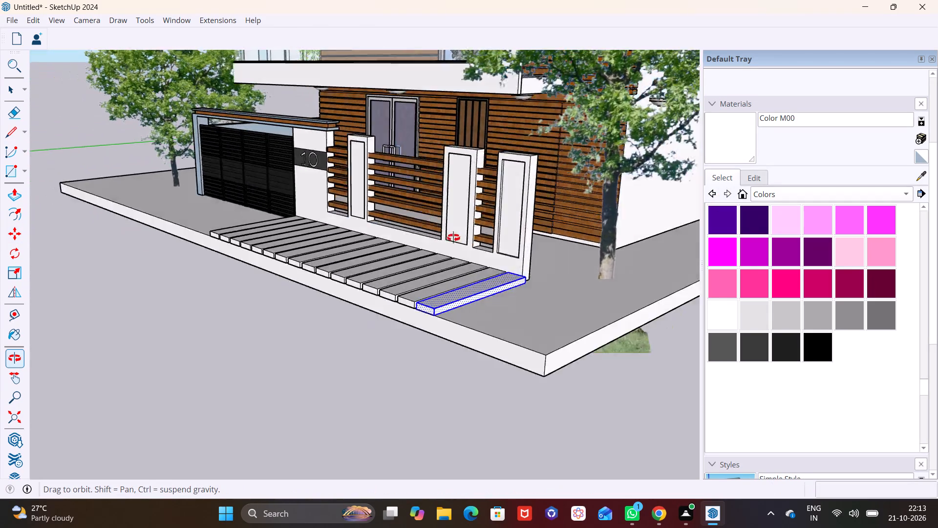
{"action": "middle_click_drag", "start_coordinate": [453, 238], "coordinate": [402, 254]}
{"action": "scroll", "coordinate": [475, 266], "scroll_direction": "up", "scroll_amount": 6}
{"action": "middle_click_drag", "start_coordinate": [474, 290], "coordinate": [435, 288]}
{"action": "scroll", "coordinate": [454, 288], "scroll_direction": "up", "scroll_amount": 1}
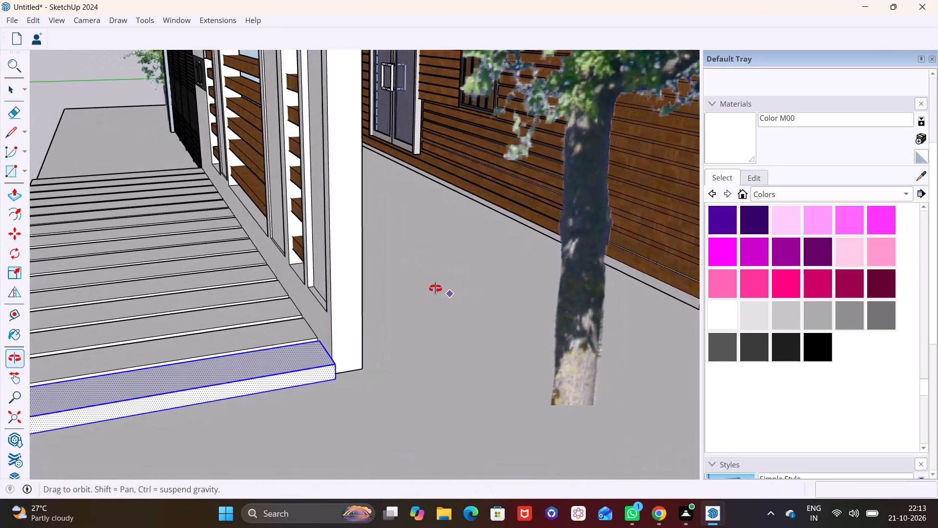
{"action": "middle_click_drag", "start_coordinate": [435, 288], "coordinate": [432, 289]}
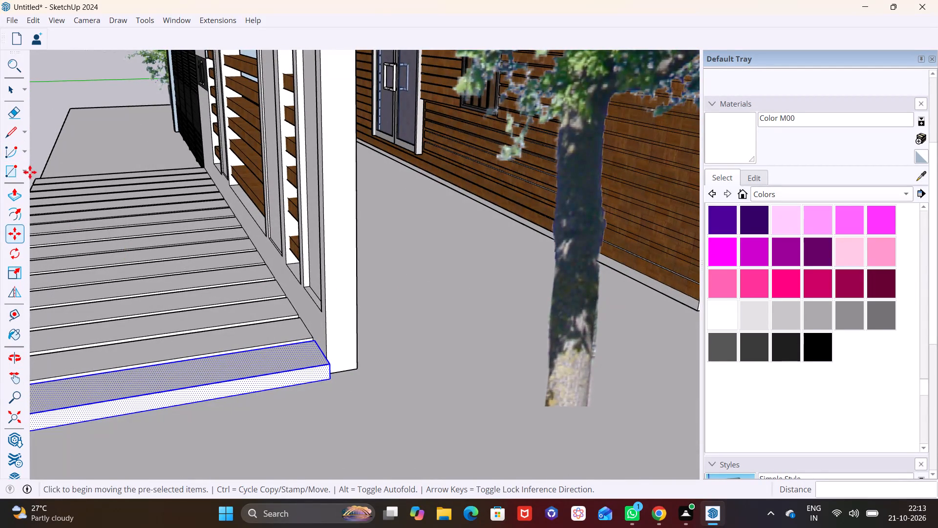
{"action": "left_click", "coordinate": [27, 172]}
{"action": "left_click", "coordinate": [47, 186]}
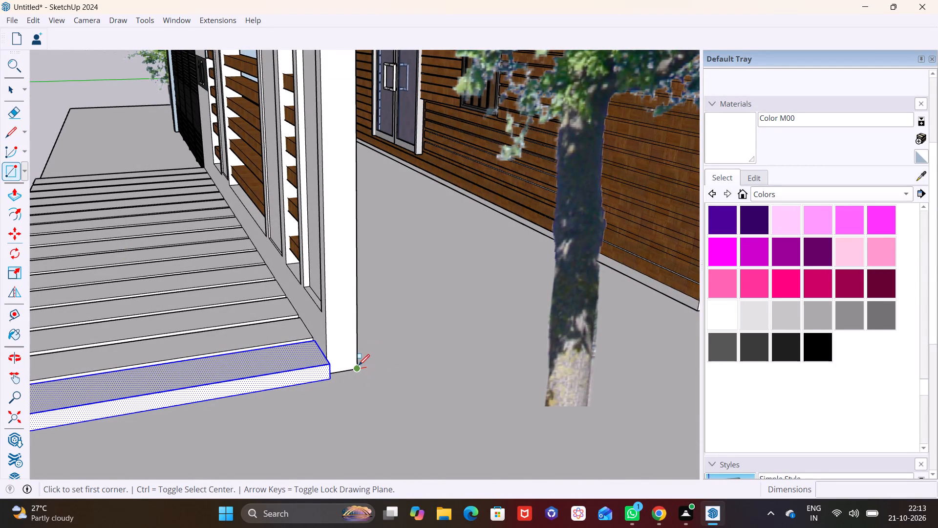
{"action": "left_click", "coordinate": [360, 365]}
{"action": "scroll", "coordinate": [465, 322], "scroll_direction": "down", "scroll_amount": 2}
{"action": "middle_click_drag", "start_coordinate": [476, 319], "coordinate": [413, 337]}
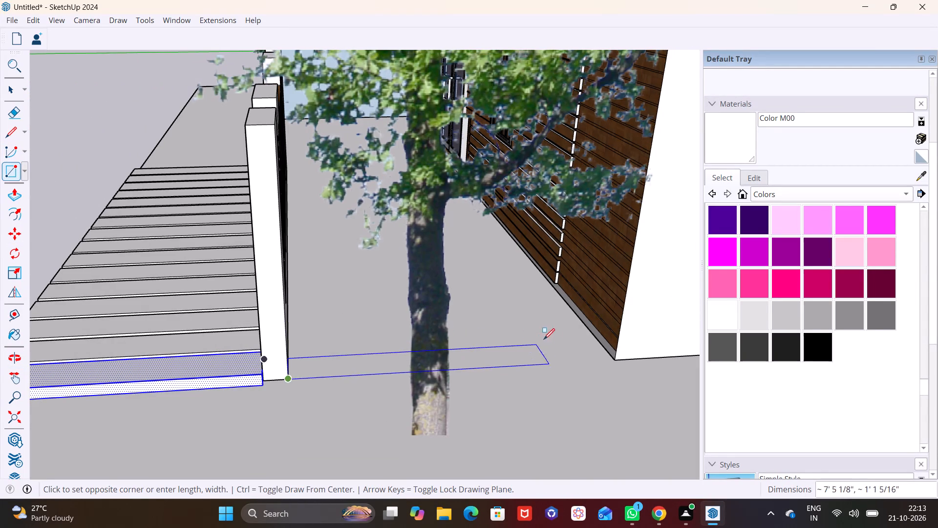
{"action": "left_click", "coordinate": [597, 342]}
{"action": "key", "text": "space"}
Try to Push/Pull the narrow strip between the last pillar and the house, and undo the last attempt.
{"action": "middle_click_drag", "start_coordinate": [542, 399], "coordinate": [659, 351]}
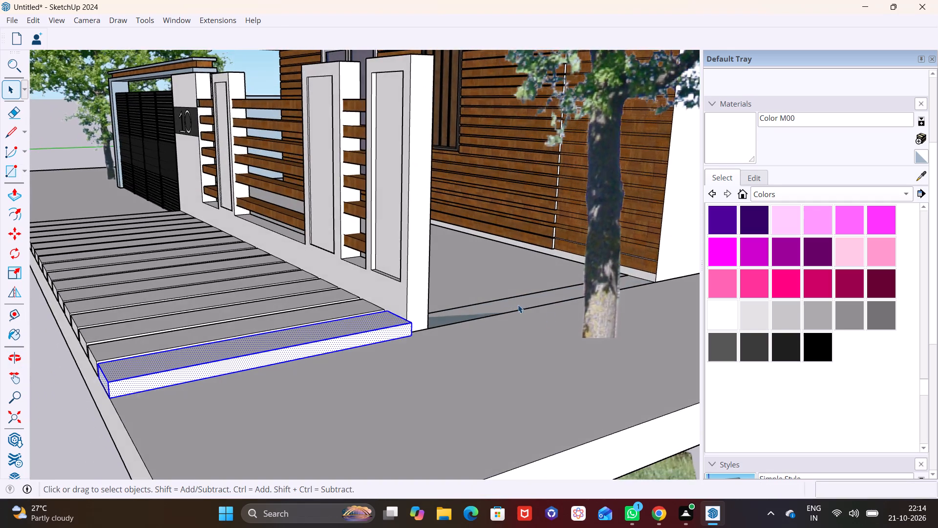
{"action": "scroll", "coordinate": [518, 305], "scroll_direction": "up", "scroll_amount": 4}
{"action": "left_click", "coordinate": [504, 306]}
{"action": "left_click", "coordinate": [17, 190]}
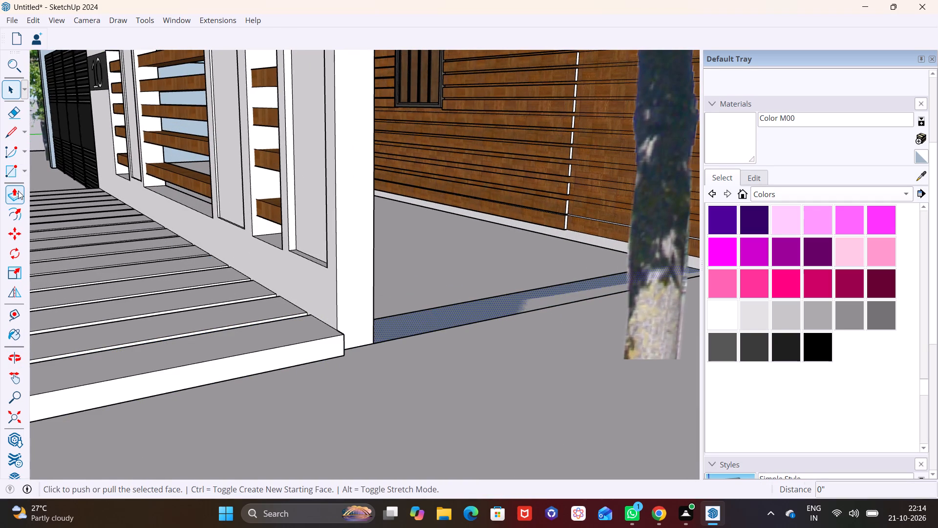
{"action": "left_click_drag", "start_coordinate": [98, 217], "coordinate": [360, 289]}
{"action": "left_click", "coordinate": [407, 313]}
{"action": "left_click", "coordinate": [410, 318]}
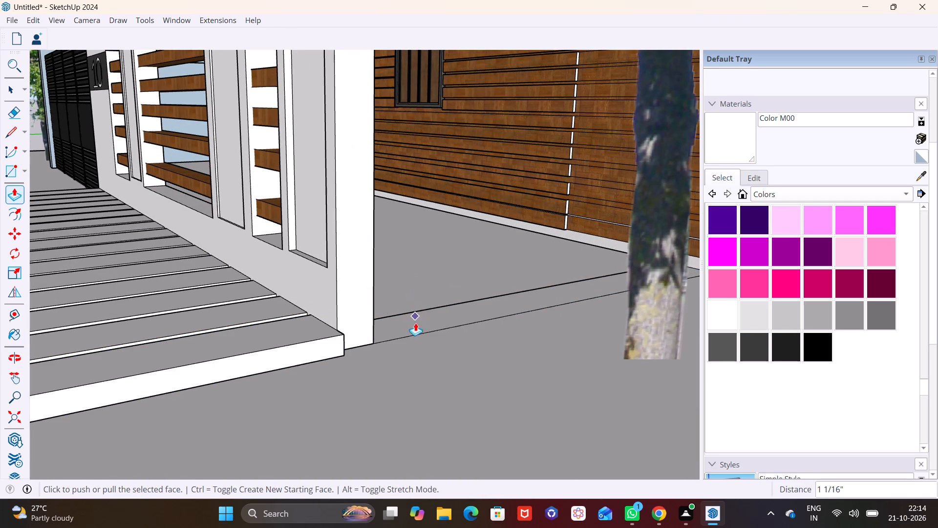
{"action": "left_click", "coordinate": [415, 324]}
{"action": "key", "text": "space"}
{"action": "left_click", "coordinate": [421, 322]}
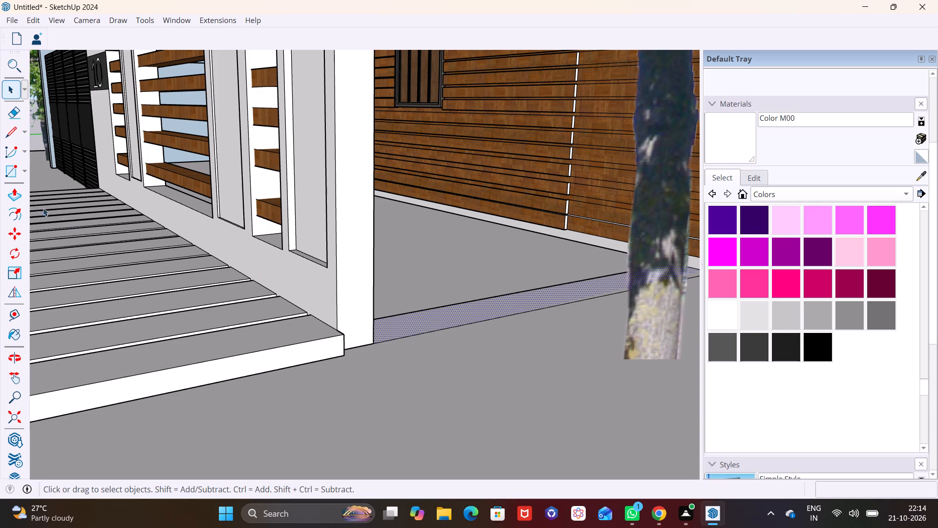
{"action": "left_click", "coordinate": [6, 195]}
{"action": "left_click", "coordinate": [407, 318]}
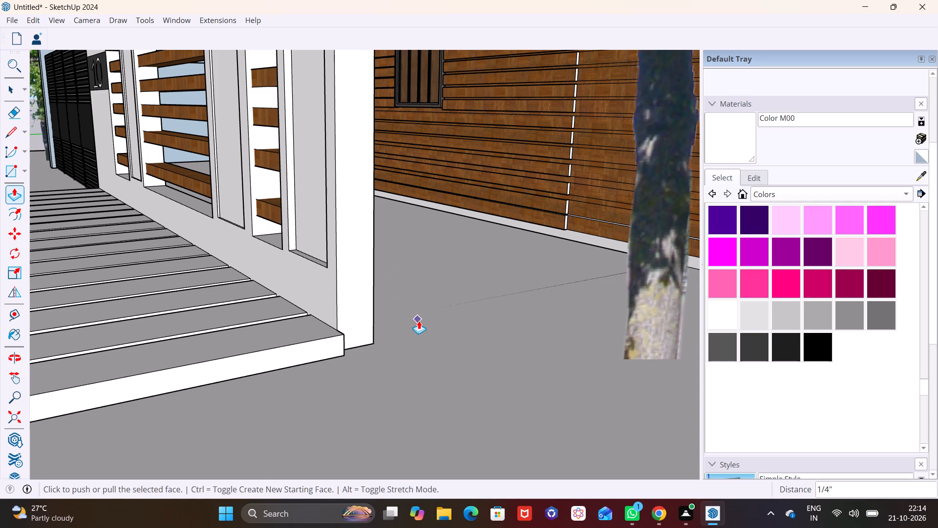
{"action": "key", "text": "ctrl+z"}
Push/Pull the narrow strip upward about 4' 11" into a side boundary wall between the last pillar and the house.
{"action": "left_click", "coordinate": [447, 317]}
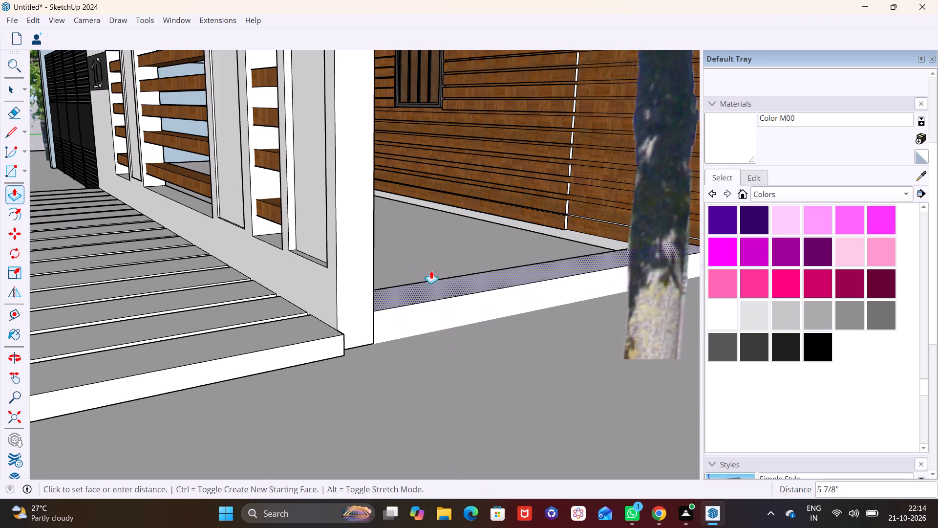
{"action": "scroll", "coordinate": [395, 231], "scroll_direction": "down", "scroll_amount": 6}
{"action": "middle_click_drag", "start_coordinate": [376, 156], "coordinate": [380, 205]}
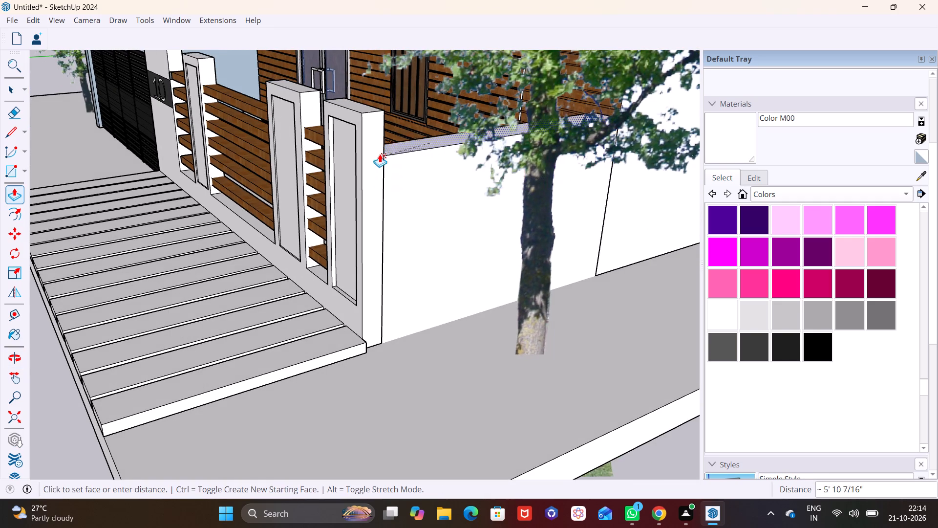
{"action": "left_click", "coordinate": [387, 176]}
{"action": "key", "text": "space"}
{"action": "left_click", "coordinate": [472, 348]}
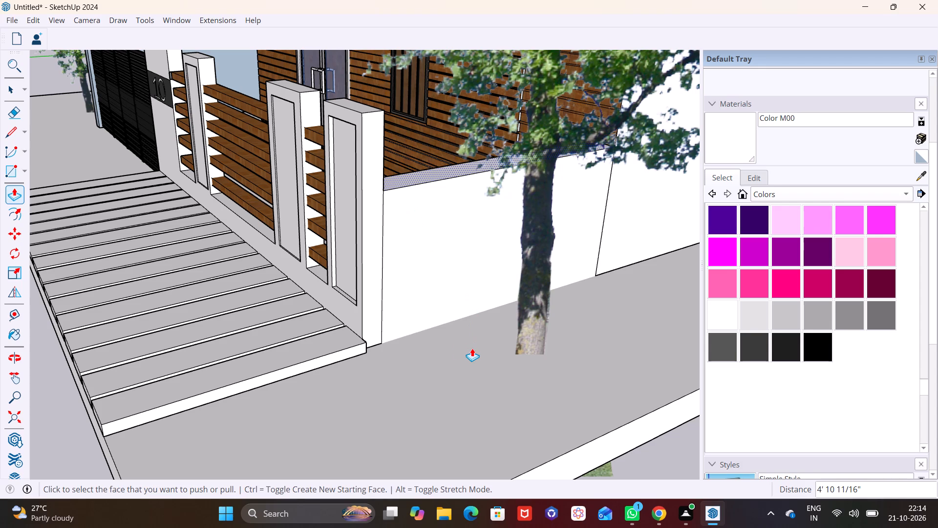
Select the end block beside the gate and copy it twice along the slab's front at about 1' 4" spacing.
{"action": "scroll", "coordinate": [441, 352], "scroll_direction": "down", "scroll_amount": 5}
{"action": "middle_click_drag", "start_coordinate": [298, 328], "coordinate": [491, 340]}
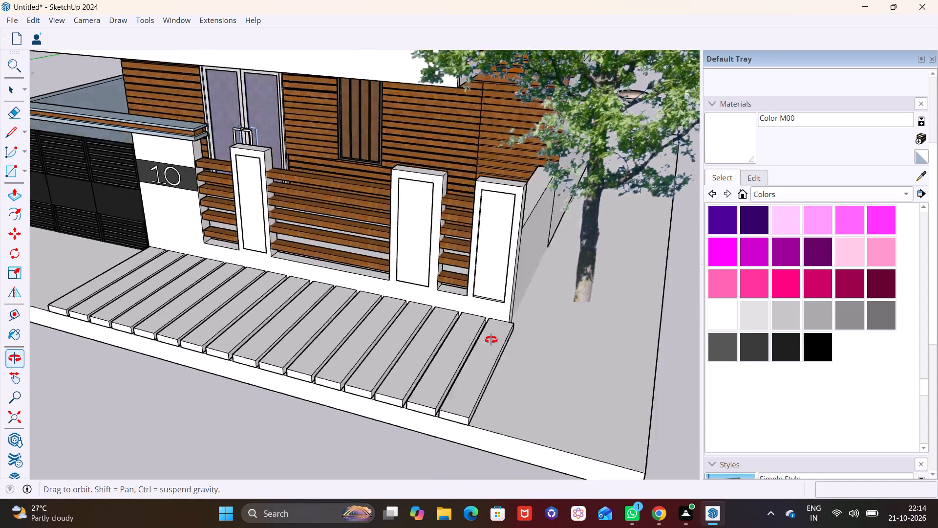
{"action": "middle_click_drag", "start_coordinate": [491, 340], "coordinate": [551, 340]}
{"action": "middle_click_drag", "start_coordinate": [355, 336], "coordinate": [632, 307], "text": "shift"}
{"action": "scroll", "coordinate": [386, 273], "scroll_direction": "up", "scroll_amount": 6}
{"action": "double_click", "coordinate": [379, 286]}
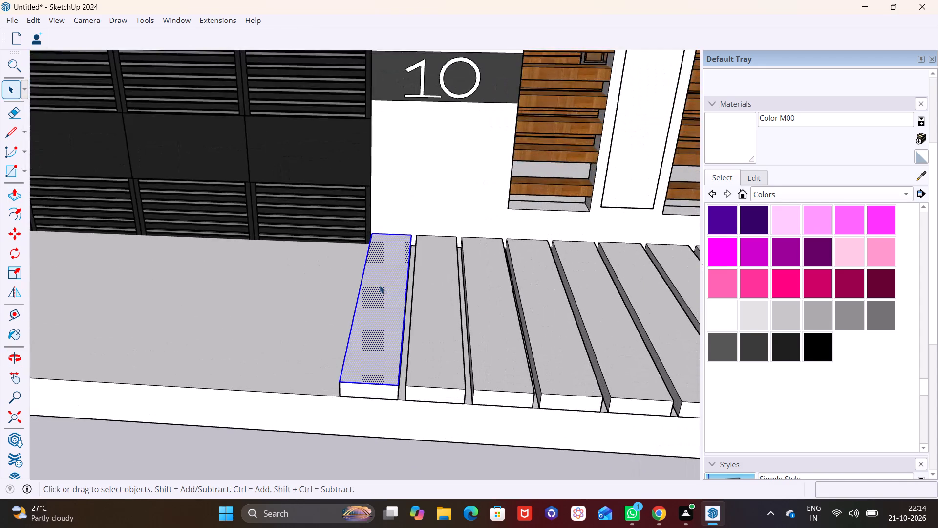
{"action": "middle_click_drag", "start_coordinate": [395, 335], "coordinate": [433, 257]}
{"action": "double_click", "coordinate": [430, 260], "text": "ctrl"}
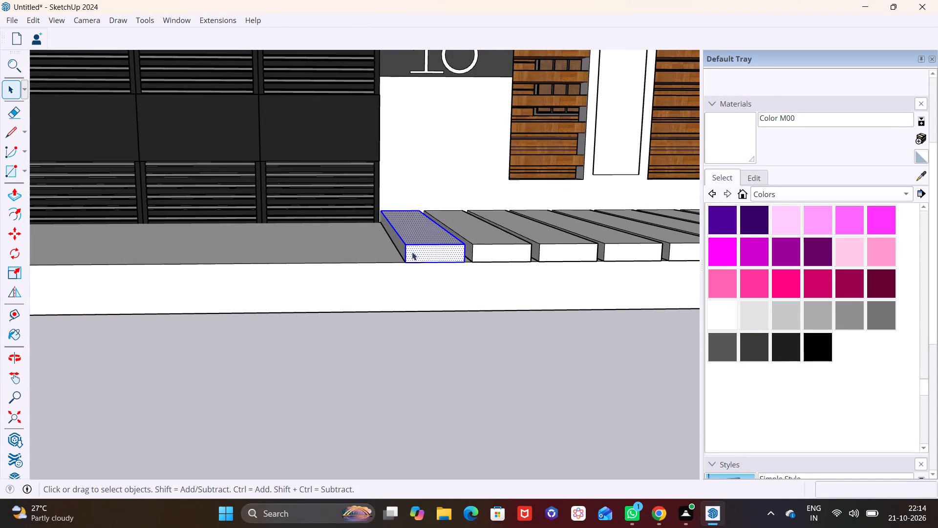
{"action": "middle_click_drag", "start_coordinate": [420, 251], "coordinate": [515, 283]}
{"action": "double_click", "coordinate": [485, 274], "text": "ctrl"}
{"action": "middle_click_drag", "start_coordinate": [497, 273], "coordinate": [295, 285]}
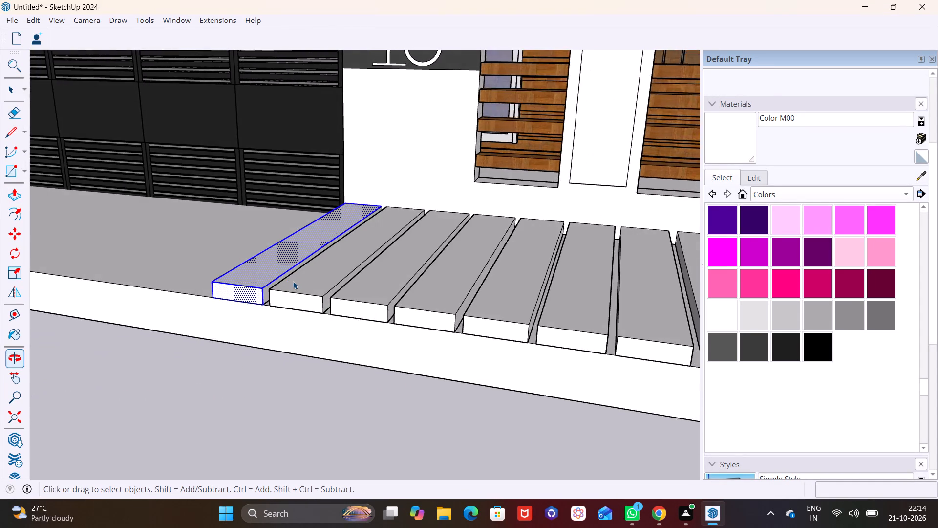
{"action": "scroll", "coordinate": [293, 280], "scroll_direction": "up", "scroll_amount": 8}
{"action": "double_click", "coordinate": [246, 300], "text": "ctrl"}
{"action": "middle_click_drag", "start_coordinate": [253, 308], "coordinate": [365, 359]}
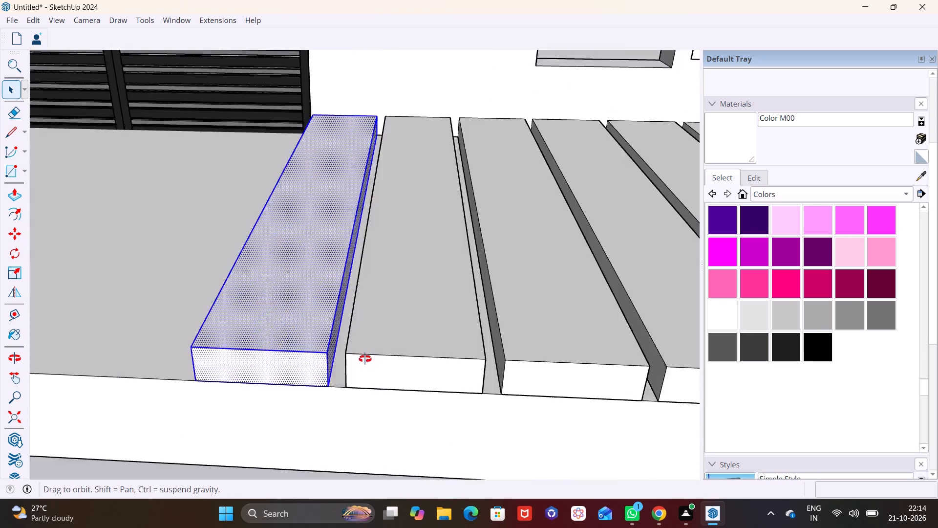
{"action": "middle_click_drag", "start_coordinate": [365, 359], "coordinate": [372, 359]}
{"action": "scroll", "coordinate": [342, 344], "scroll_direction": "down", "scroll_amount": 5}
{"action": "middle_click_drag", "start_coordinate": [327, 351], "coordinate": [343, 261]}
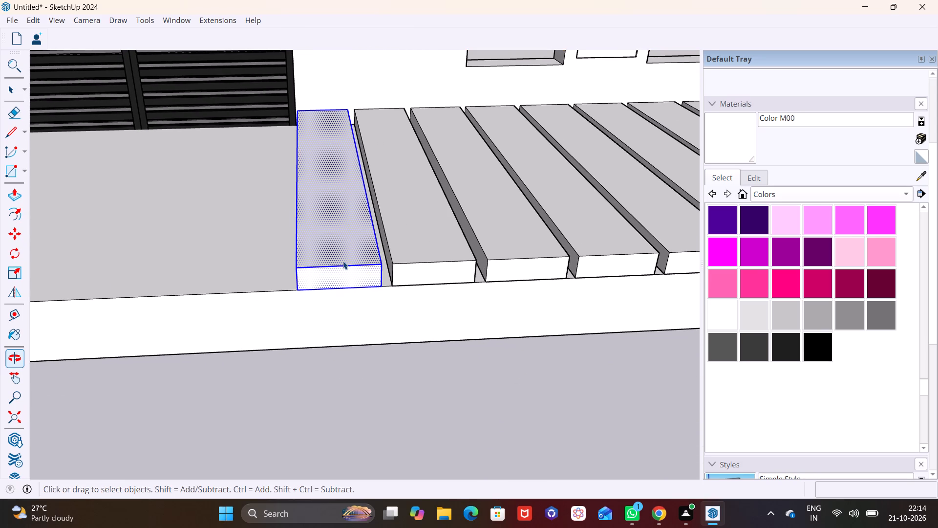
{"action": "key", "text": "m"}
{"action": "left_click", "coordinate": [381, 283]}
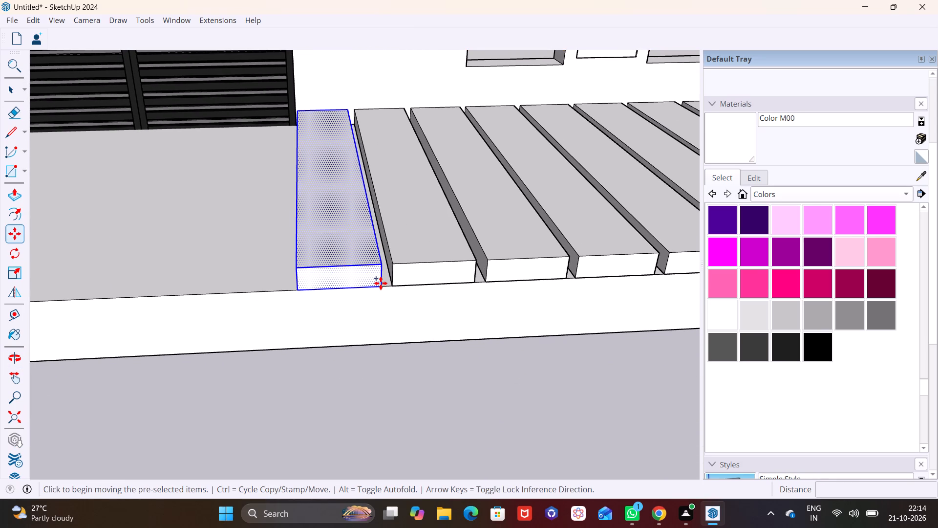
{"action": "left_click", "coordinate": [289, 289]}
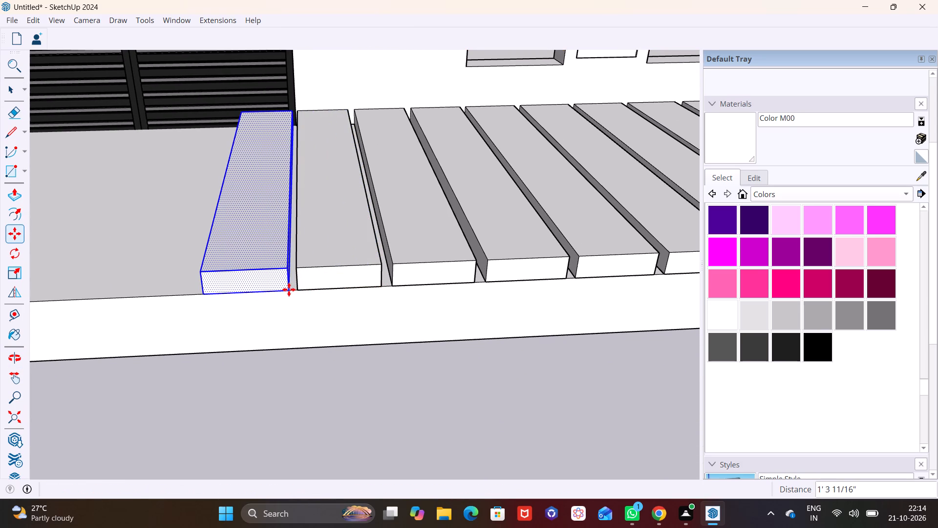
{"action": "left_click", "coordinate": [289, 289]}
{"action": "left_click", "coordinate": [291, 289]}
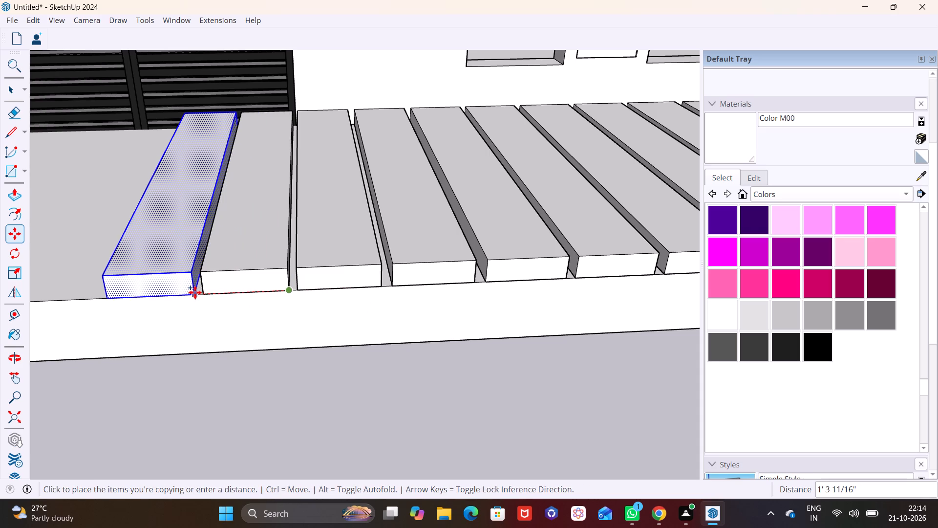
{"action": "left_click", "coordinate": [195, 292]}
Copy the end block three more times in front of the black gate at about 1' 4" spacing.
{"action": "scroll", "coordinate": [222, 298], "scroll_direction": "down", "scroll_amount": 2}
{"action": "middle_click_drag", "start_coordinate": [248, 309], "coordinate": [426, 269], "text": "shift"}
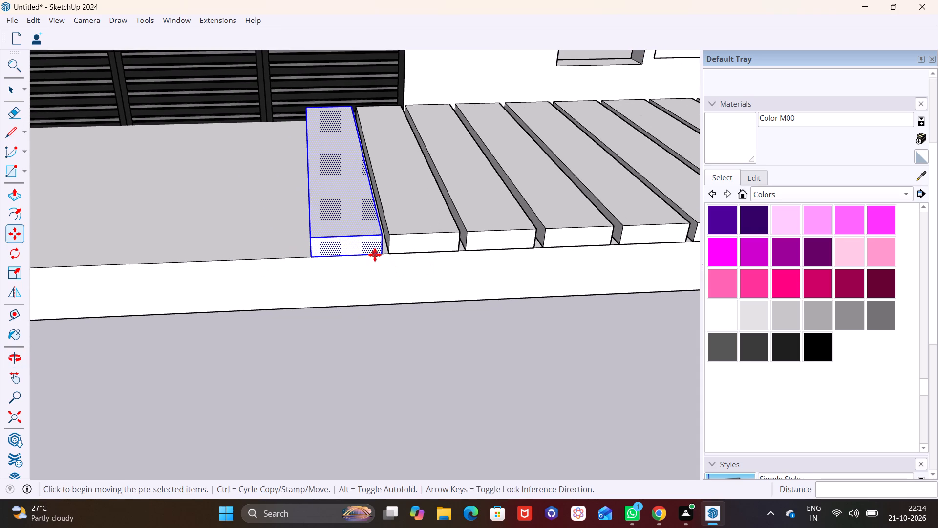
{"action": "left_click", "coordinate": [378, 253]}
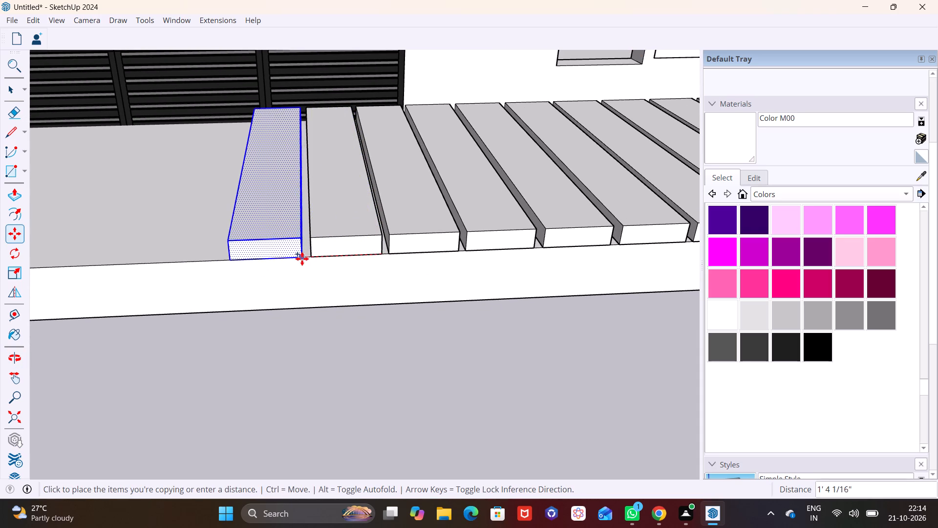
{"action": "left_click", "coordinate": [300, 259]}
{"action": "left_click", "coordinate": [302, 259]}
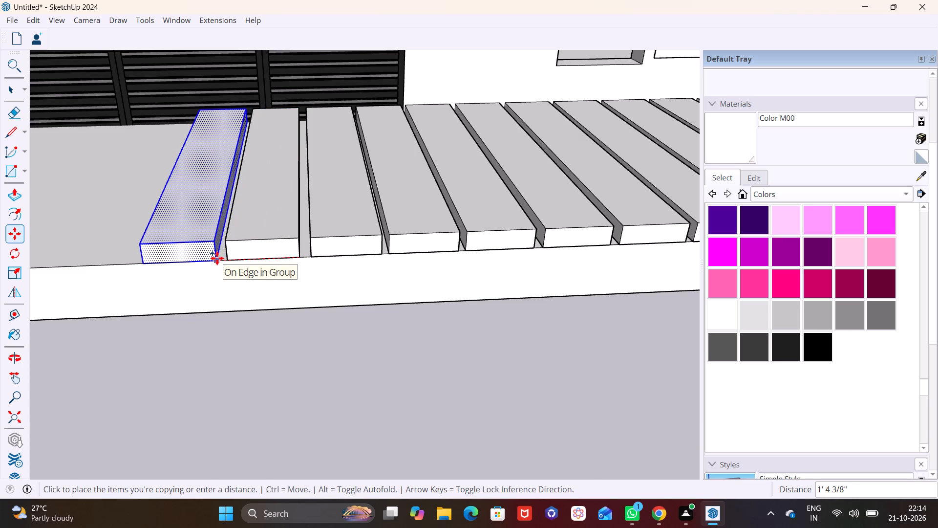
{"action": "left_click", "coordinate": [217, 258]}
{"action": "middle_click_drag", "start_coordinate": [227, 256], "coordinate": [257, 229]}
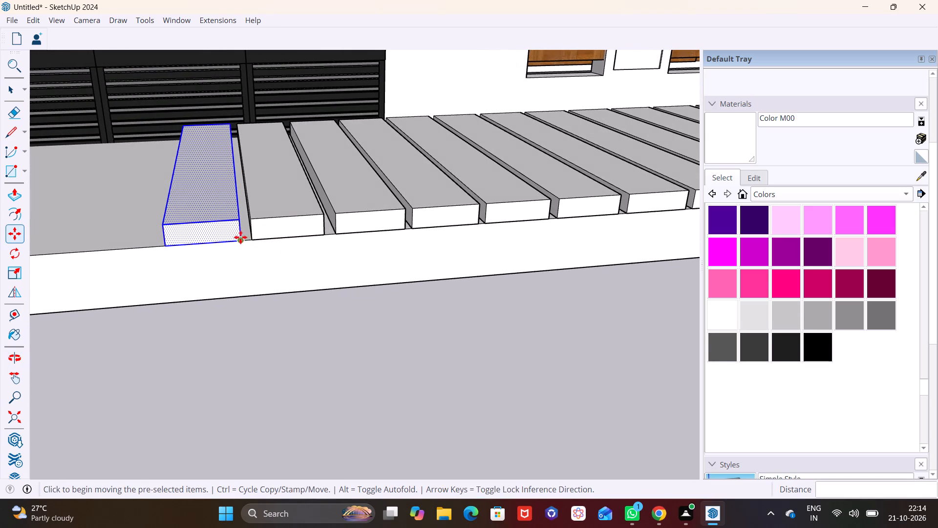
{"action": "left_click", "coordinate": [241, 237]}
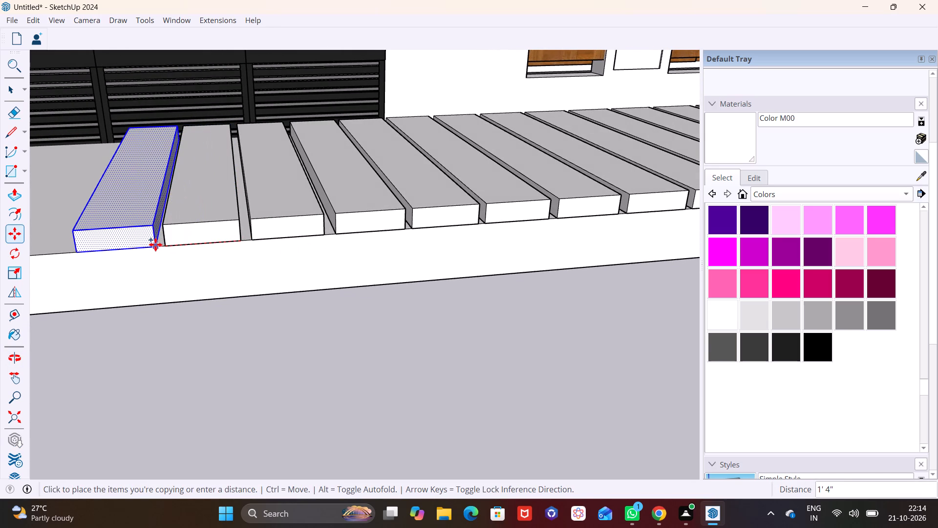
{"action": "left_click", "coordinate": [155, 244]}
Copy the end block six more times at about 1' 4" spacing, extending the row to the gate's far post.
{"action": "scroll", "coordinate": [156, 244], "scroll_direction": "down", "scroll_amount": 3}
{"action": "middle_click_drag", "start_coordinate": [195, 263], "coordinate": [547, 257], "text": "shift"}
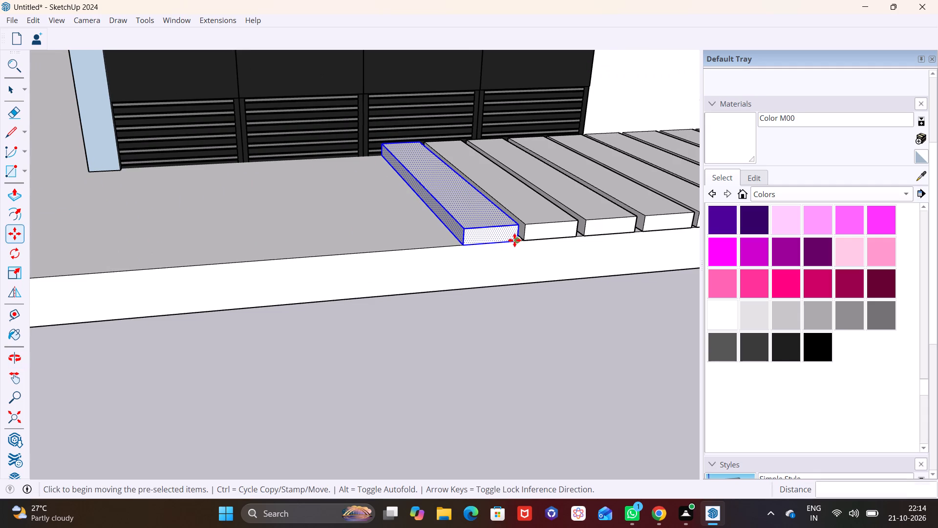
{"action": "left_click", "coordinate": [514, 240]}
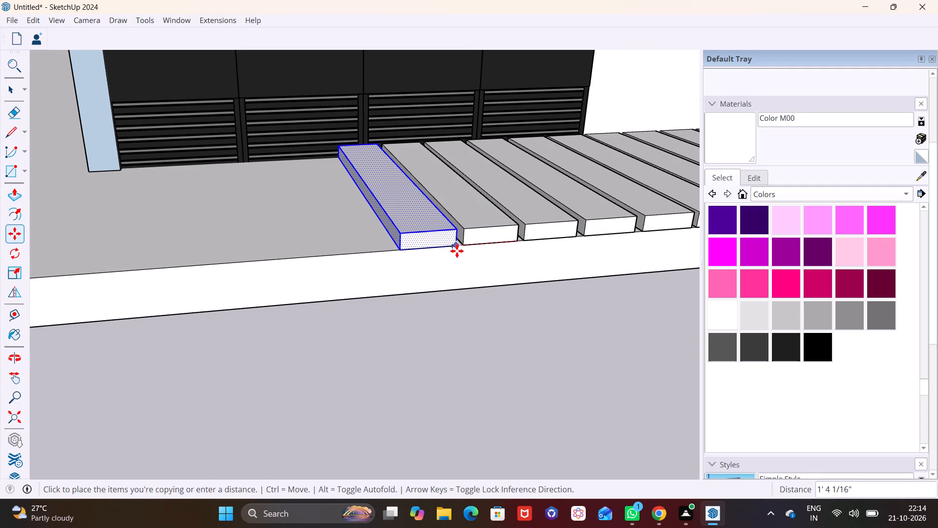
{"action": "left_click", "coordinate": [457, 251]}
{"action": "left_click", "coordinate": [455, 246]}
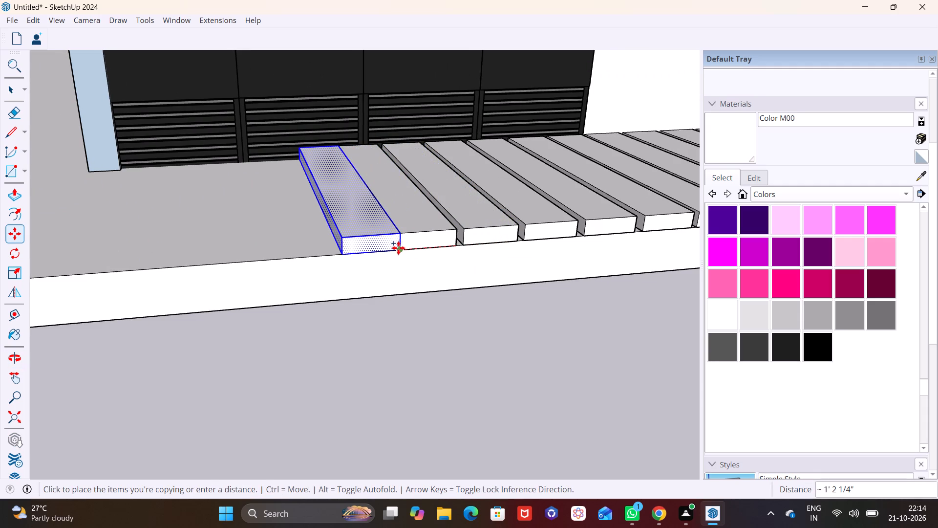
{"action": "left_click", "coordinate": [391, 248]}
{"action": "left_click", "coordinate": [387, 249]}
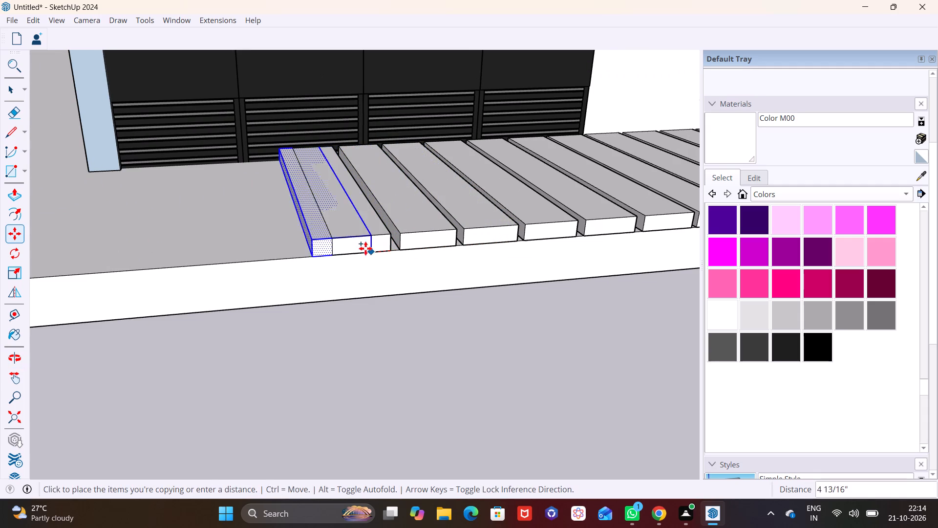
{"action": "left_click", "coordinate": [324, 250]}
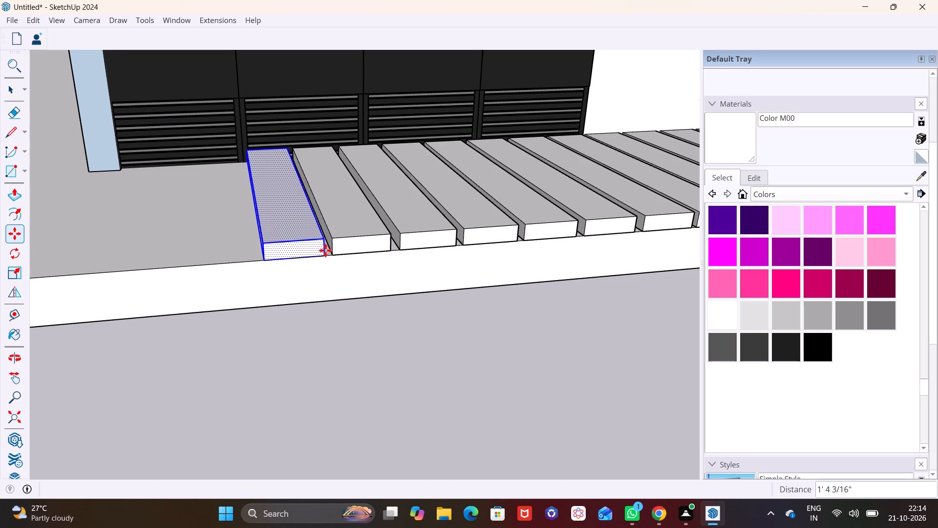
{"action": "left_click", "coordinate": [327, 254]}
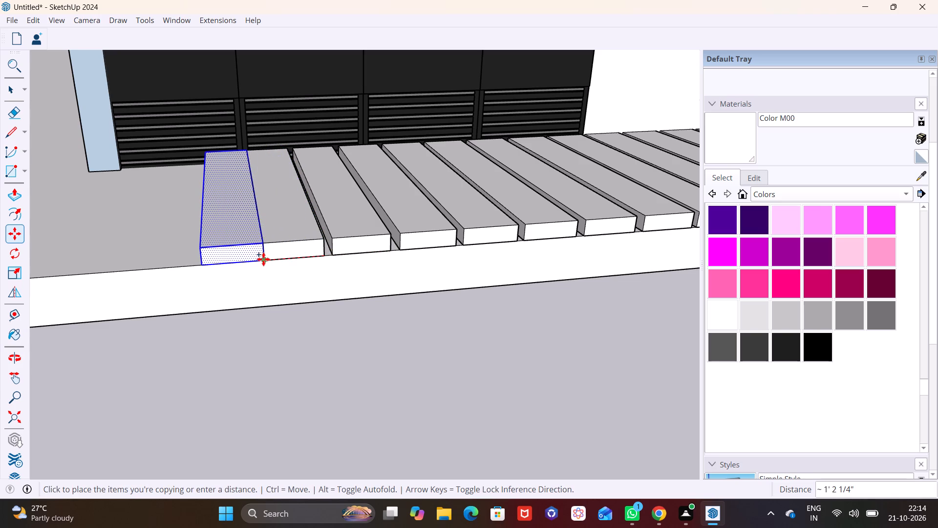
{"action": "left_click", "coordinate": [256, 260]}
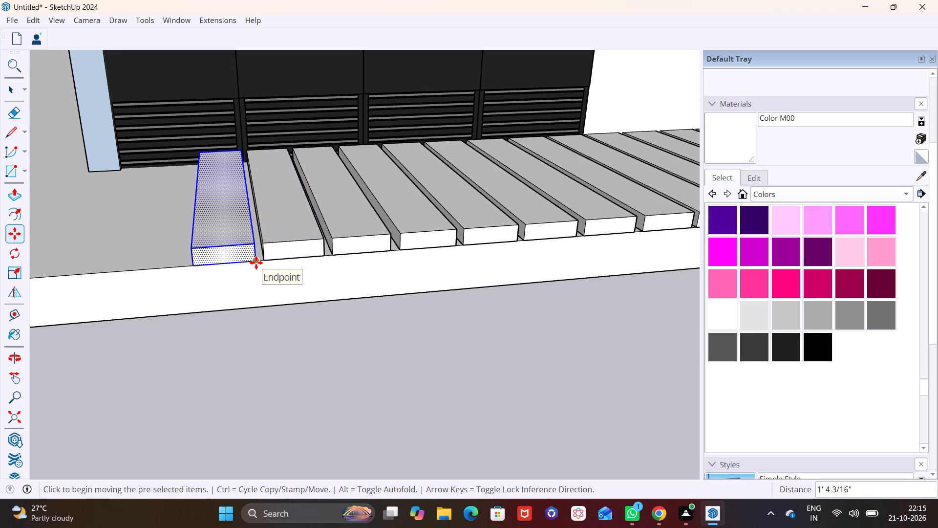
{"action": "left_click", "coordinate": [256, 263]}
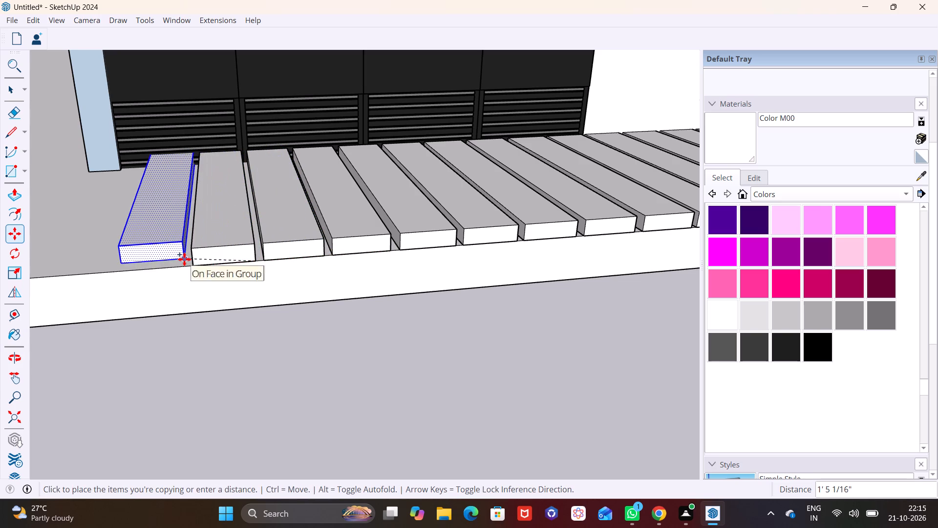
{"action": "left_click", "coordinate": [184, 261]}
{"action": "left_click", "coordinate": [187, 263]}
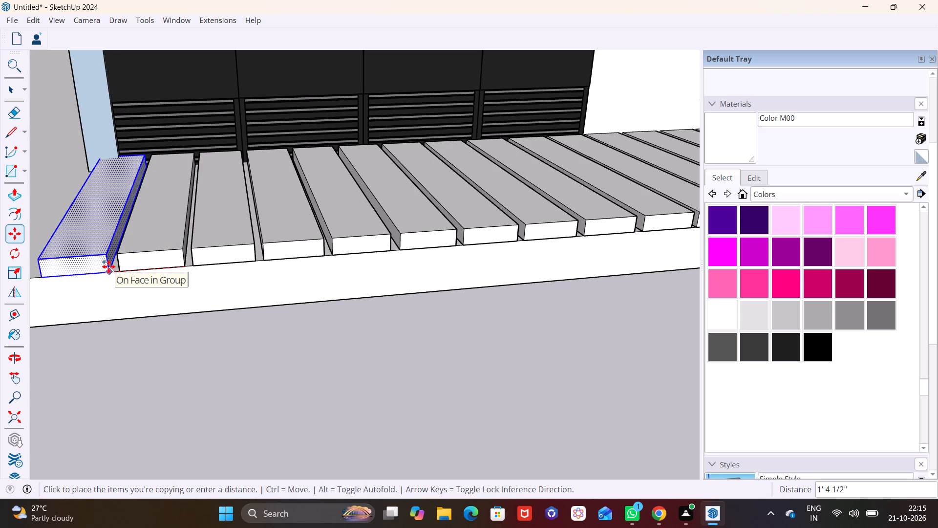
{"action": "left_click", "coordinate": [112, 267]}
Copy the end block once more just past the gate's light-blue post to end the row, and clear the selection.
{"action": "scroll", "coordinate": [131, 259], "scroll_direction": "down", "scroll_amount": 5}
{"action": "middle_click_drag", "start_coordinate": [166, 265], "coordinate": [172, 266]}
{"action": "middle_click_drag", "start_coordinate": [172, 266], "coordinate": [374, 237], "text": "shift"}
{"action": "scroll", "coordinate": [313, 239], "scroll_direction": "up", "scroll_amount": 4}
{"action": "left_click", "coordinate": [341, 243]}
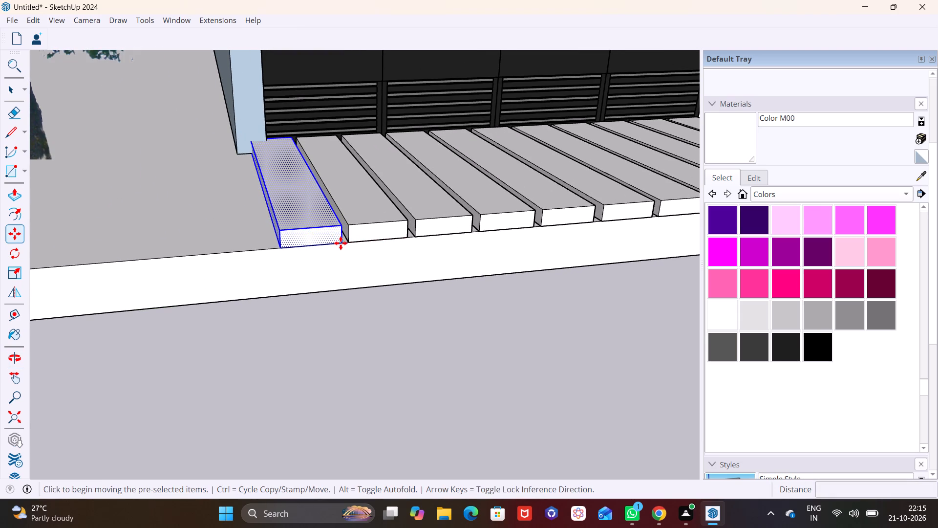
{"action": "left_click", "coordinate": [263, 250]}
{"action": "scroll", "coordinate": [289, 251], "scroll_direction": "down", "scroll_amount": 1}
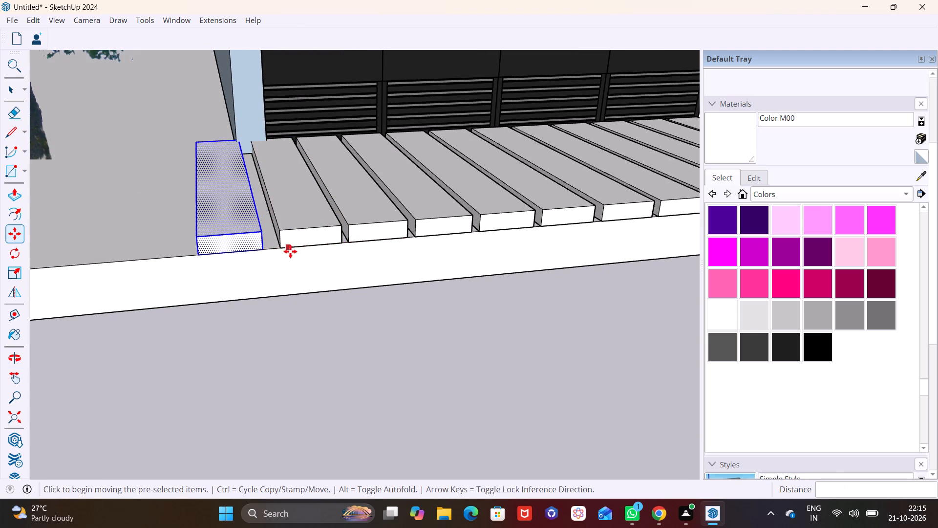
{"action": "scroll", "coordinate": [290, 251], "scroll_direction": "down", "scroll_amount": 7}
{"action": "middle_click_drag", "start_coordinate": [427, 271], "coordinate": [299, 266]}
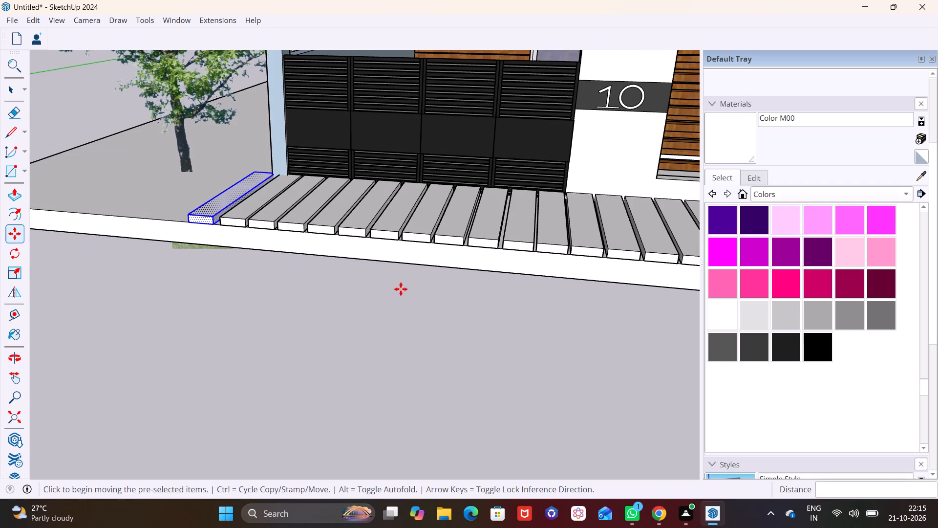
{"action": "key", "text": "space"}
{"action": "left_click", "coordinate": [393, 295]}
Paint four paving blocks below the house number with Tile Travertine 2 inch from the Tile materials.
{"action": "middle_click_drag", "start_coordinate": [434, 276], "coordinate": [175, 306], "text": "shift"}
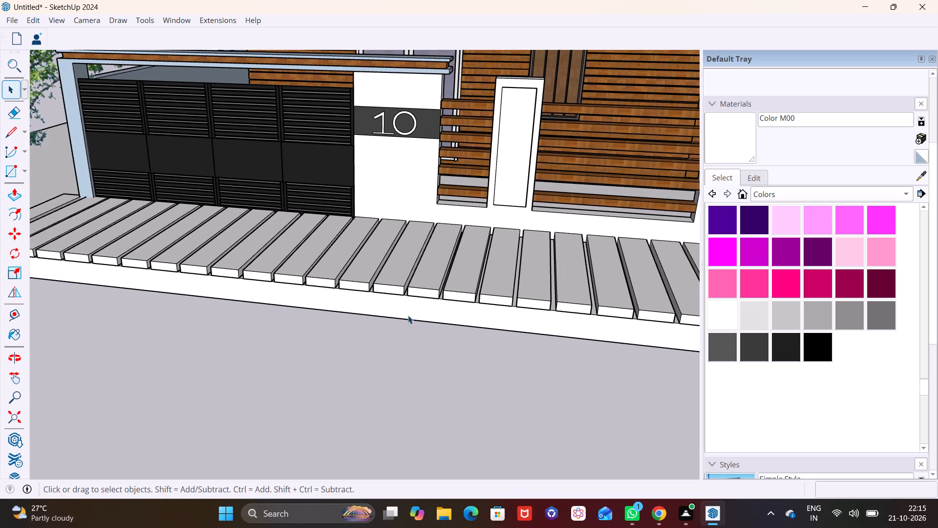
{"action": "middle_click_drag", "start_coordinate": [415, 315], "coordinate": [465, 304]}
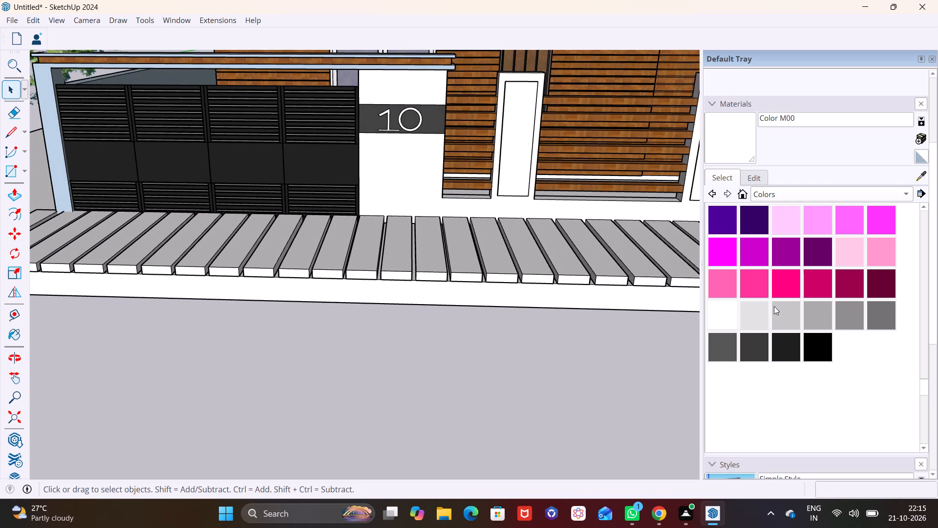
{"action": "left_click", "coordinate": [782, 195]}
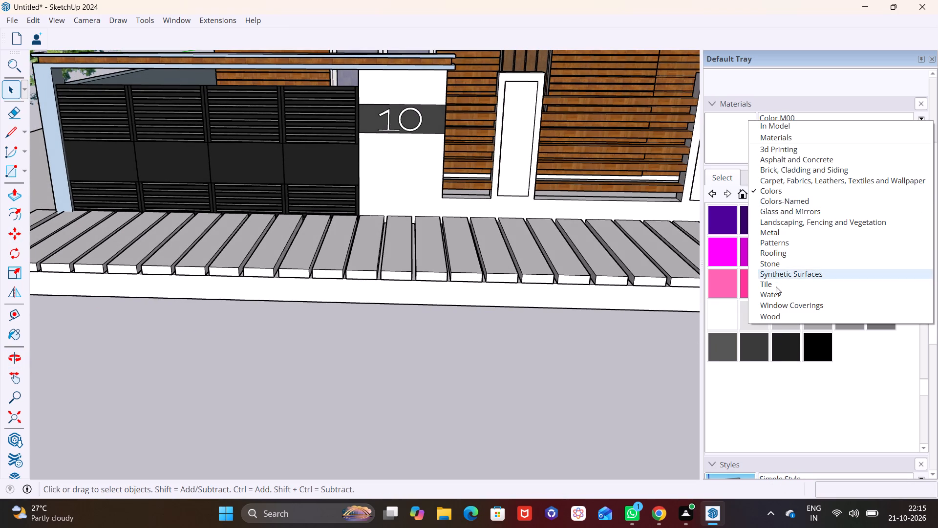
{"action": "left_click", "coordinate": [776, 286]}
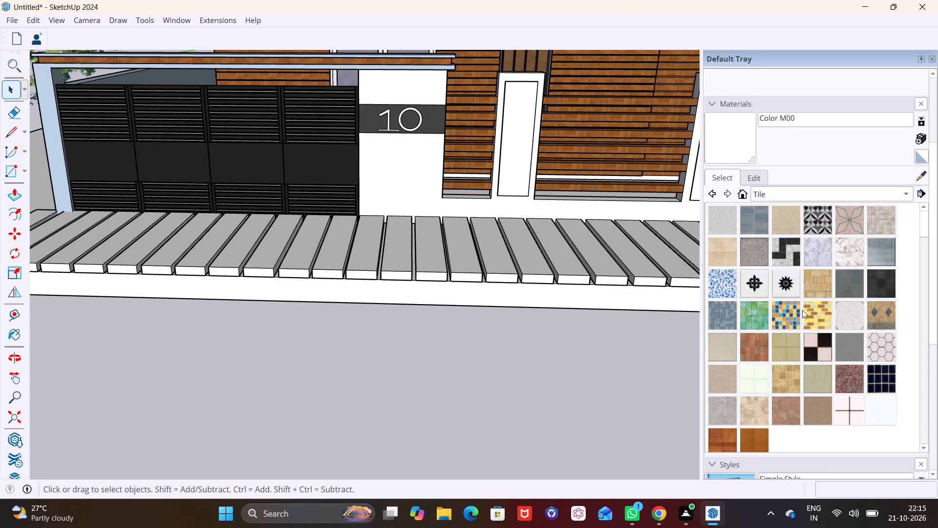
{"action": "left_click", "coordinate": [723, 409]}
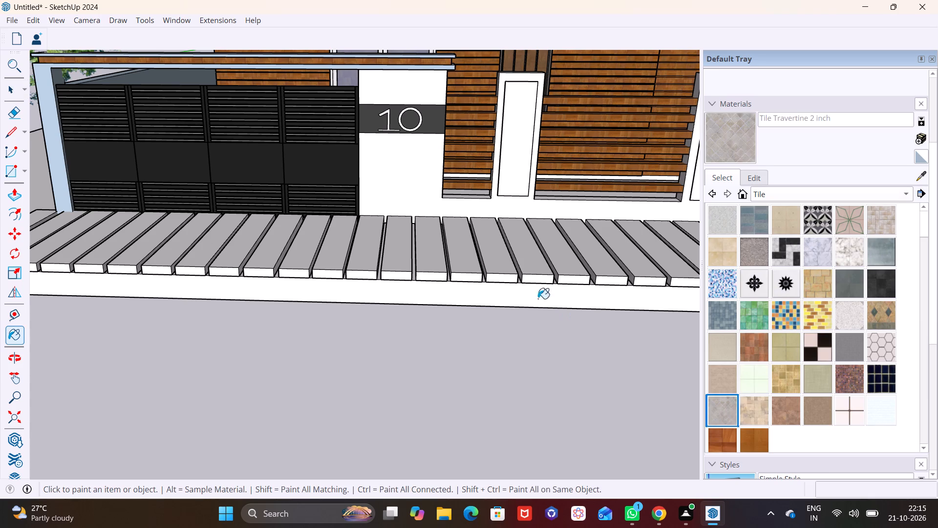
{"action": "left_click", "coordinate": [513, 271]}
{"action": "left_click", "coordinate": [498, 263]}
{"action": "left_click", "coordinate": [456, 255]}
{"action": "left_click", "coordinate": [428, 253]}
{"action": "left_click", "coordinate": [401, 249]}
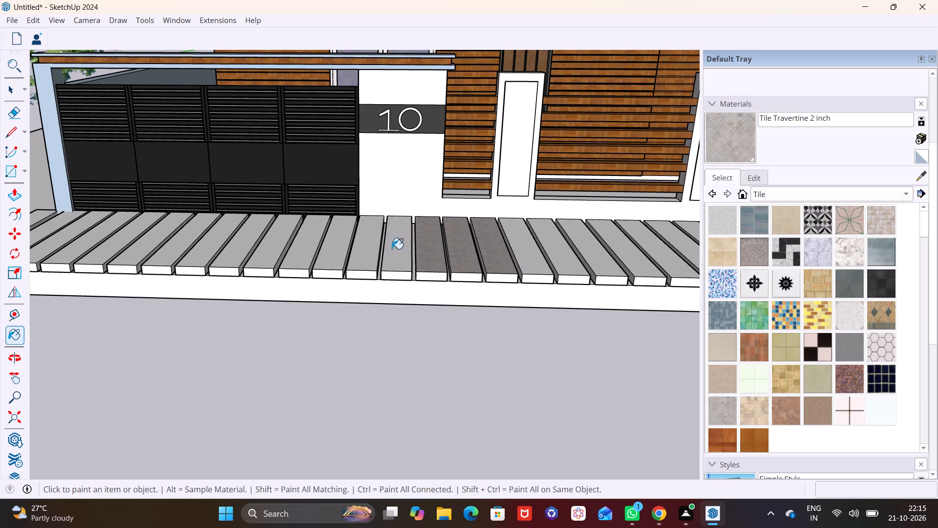
Paint one paving block in front of the slatted fence with Marble Carrara Floor Tile.
{"action": "left_click", "coordinate": [820, 249]}
{"action": "left_click", "coordinate": [590, 252]}
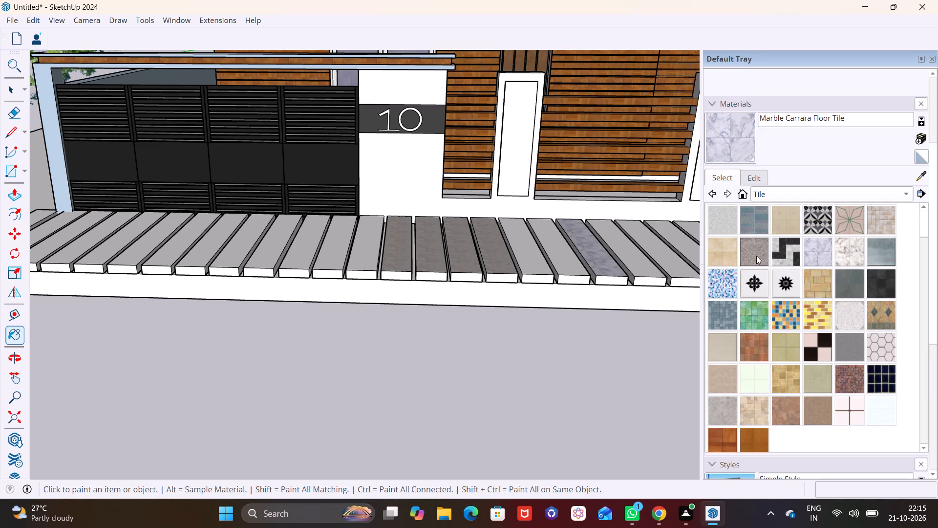
Paint the tops of the paving blocks below the house number and beside the marble block with Granite Tile.
{"action": "left_click", "coordinate": [756, 256]}
{"action": "left_click", "coordinate": [549, 266]}
{"action": "left_click", "coordinate": [564, 264]}
{"action": "left_click", "coordinate": [534, 265]}
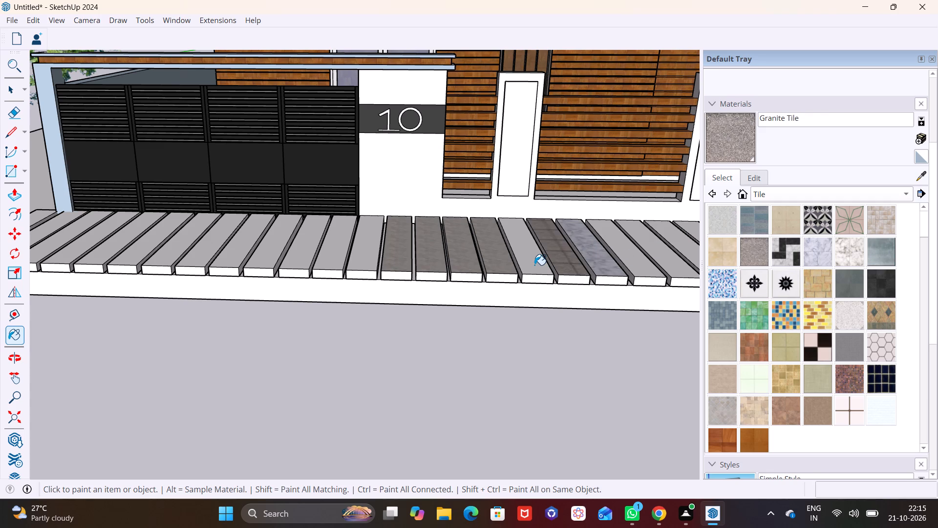
{"action": "left_click", "coordinate": [503, 262]}
{"action": "left_click", "coordinate": [476, 255]}
{"action": "left_click", "coordinate": [467, 254]}
{"action": "left_click", "coordinate": [422, 249]}
{"action": "left_click", "coordinate": [402, 246]}
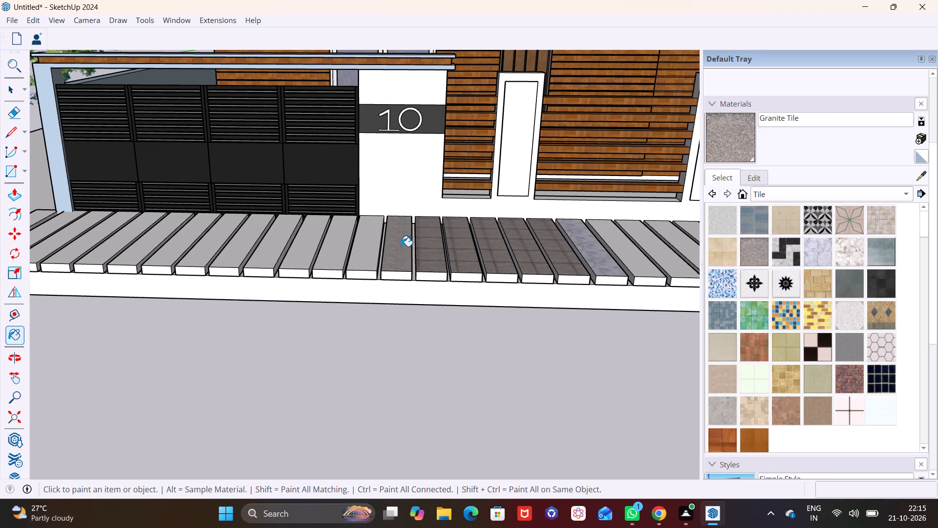
Paint the tops of the paving blocks in front of the gate with Granite Tile, up to its far post.
{"action": "left_click", "coordinate": [365, 246]}
{"action": "left_click", "coordinate": [345, 250]}
{"action": "left_click", "coordinate": [319, 250]}
{"action": "left_click", "coordinate": [309, 250]}
{"action": "left_click", "coordinate": [280, 242]}
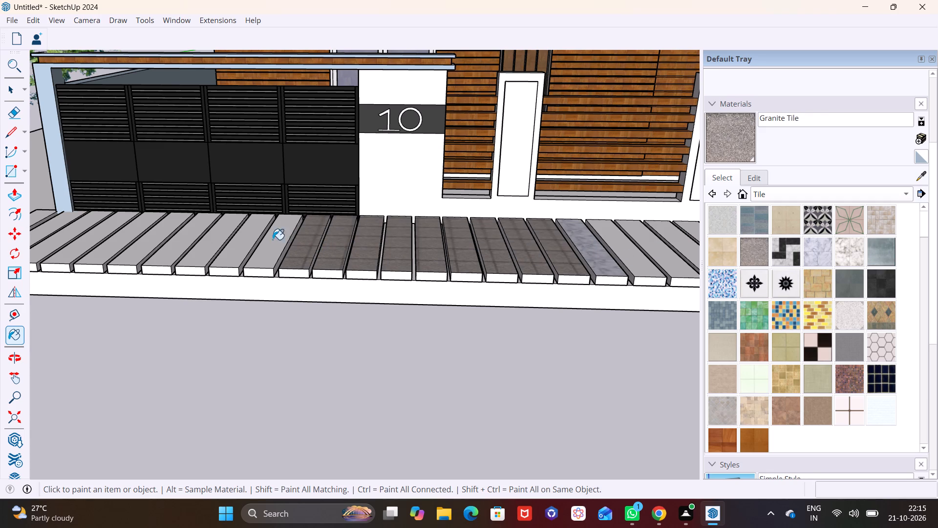
{"action": "left_click", "coordinate": [250, 236]}
{"action": "left_click", "coordinate": [206, 243]}
{"action": "left_click", "coordinate": [187, 238]}
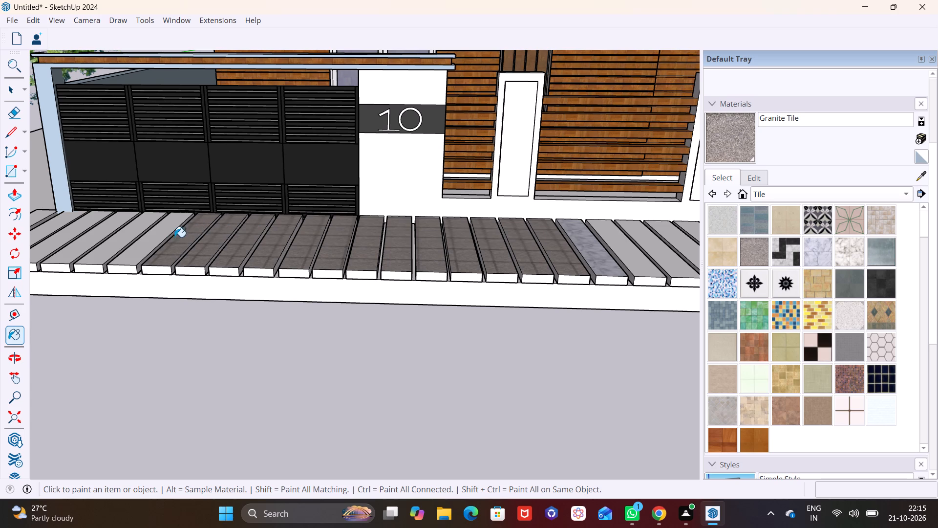
{"action": "left_click", "coordinate": [163, 236]}
{"action": "left_click", "coordinate": [127, 234]}
{"action": "left_click", "coordinate": [101, 234]}
{"action": "left_click", "coordinate": [86, 229]}
{"action": "left_click", "coordinate": [58, 219]}
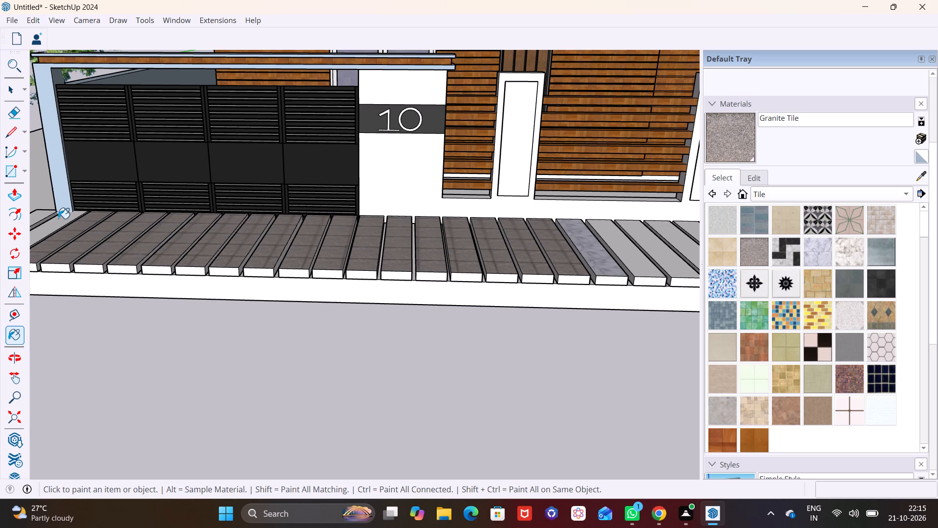
{"action": "left_click", "coordinate": [35, 211]}
Repaint the marble paving block and the tops of the adjacent blocks in front of the slatted fence with Granite Tile.
{"action": "left_click", "coordinate": [605, 261]}
{"action": "left_click", "coordinate": [623, 258]}
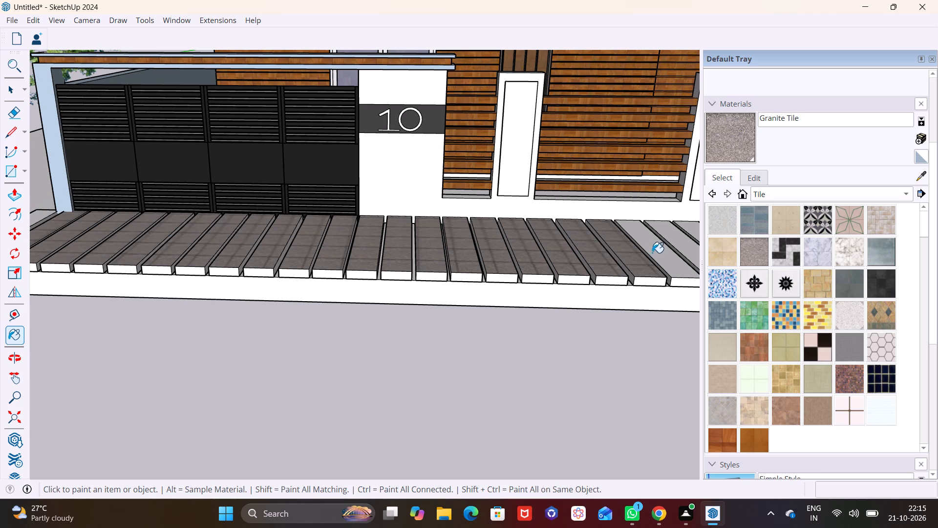
{"action": "left_click", "coordinate": [652, 253]}
Paint the front end faces of the blocks from the slatted fence to the house-number wall with Granite Tile.
{"action": "left_click", "coordinate": [644, 280]}
{"action": "left_click", "coordinate": [615, 281]}
{"action": "left_click", "coordinate": [584, 281]}
{"action": "left_click", "coordinate": [543, 279]}
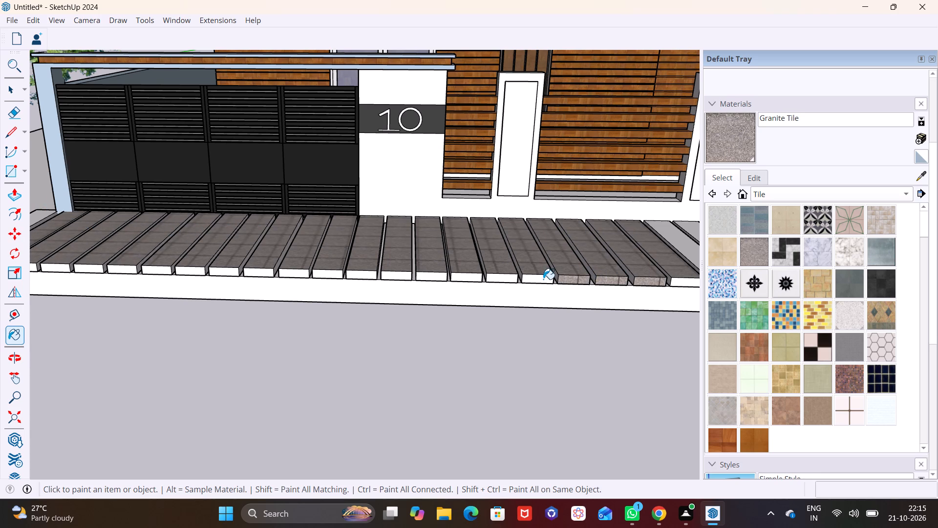
{"action": "left_click", "coordinate": [507, 279]}
{"action": "left_click", "coordinate": [471, 277]}
{"action": "left_click", "coordinate": [436, 279]}
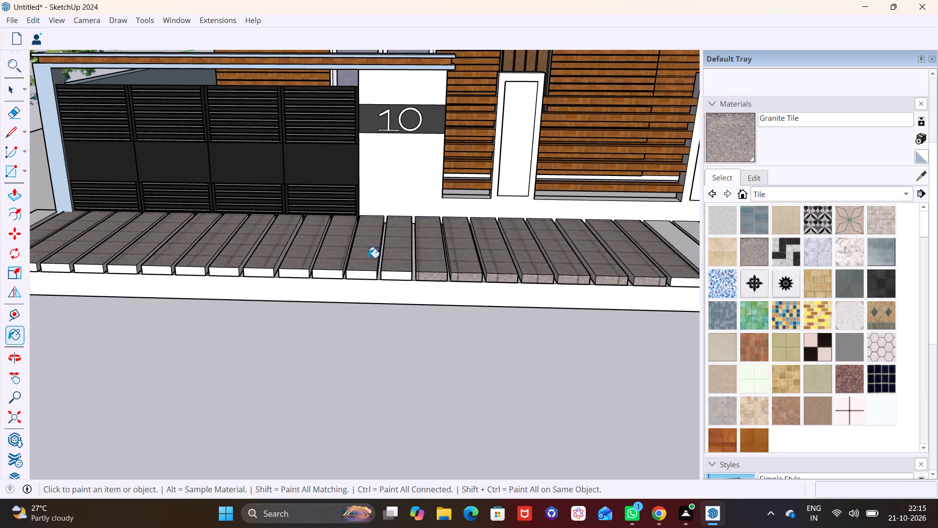
{"action": "left_click", "coordinate": [363, 273]}
{"action": "left_click", "coordinate": [396, 276]}
Paint the front end faces of the paving blocks in front of the gate with Granite Tile.
{"action": "left_click", "coordinate": [333, 272]}
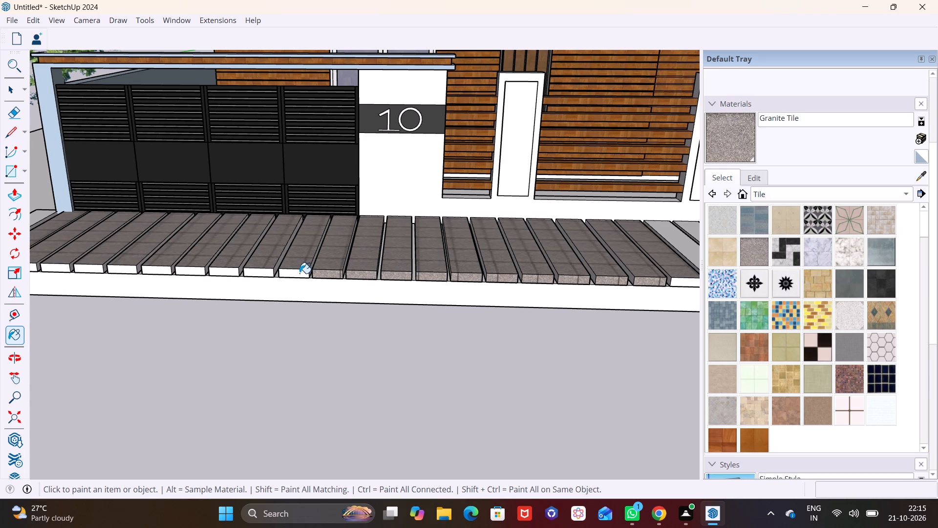
{"action": "left_click", "coordinate": [299, 273]}
{"action": "left_click", "coordinate": [261, 276]}
{"action": "left_click", "coordinate": [234, 276]}
{"action": "left_click", "coordinate": [198, 271]}
{"action": "left_click", "coordinate": [150, 272]}
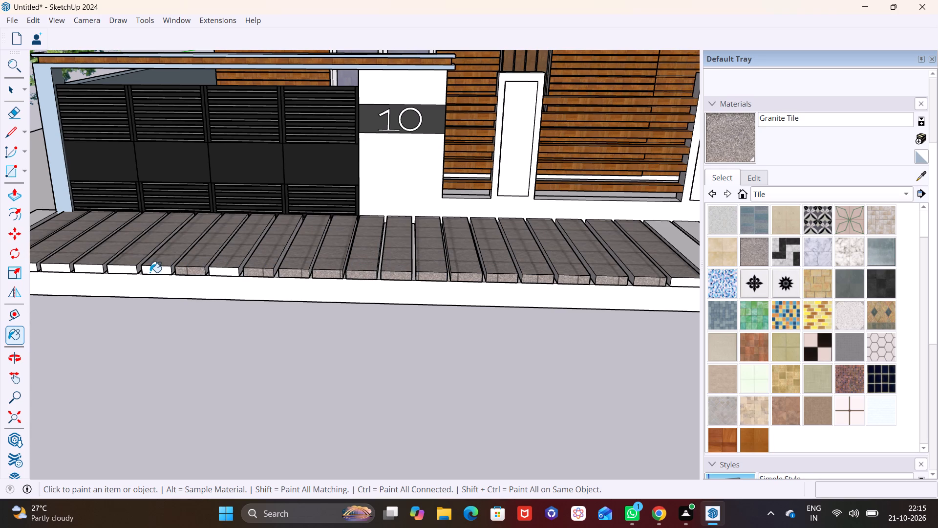
{"action": "left_click", "coordinate": [125, 270]}
{"action": "left_click", "coordinate": [221, 274]}
Paint the tops of the remaining grey paving blocks at the fence end of the row with Granite Tile.
{"action": "scroll", "coordinate": [468, 269], "scroll_direction": "down", "scroll_amount": 2}
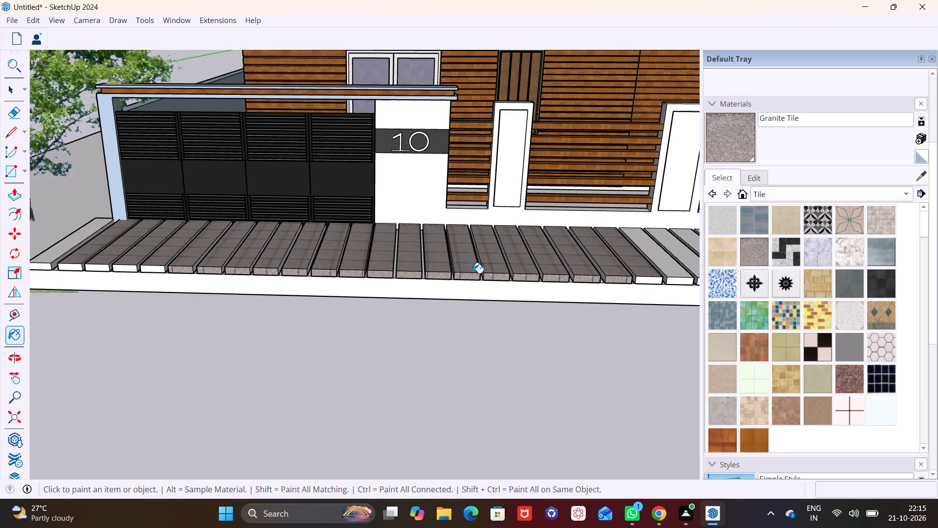
{"action": "scroll", "coordinate": [472, 273], "scroll_direction": "down", "scroll_amount": 4}
{"action": "middle_click_drag", "start_coordinate": [448, 302], "coordinate": [320, 316], "text": "ctrl"}
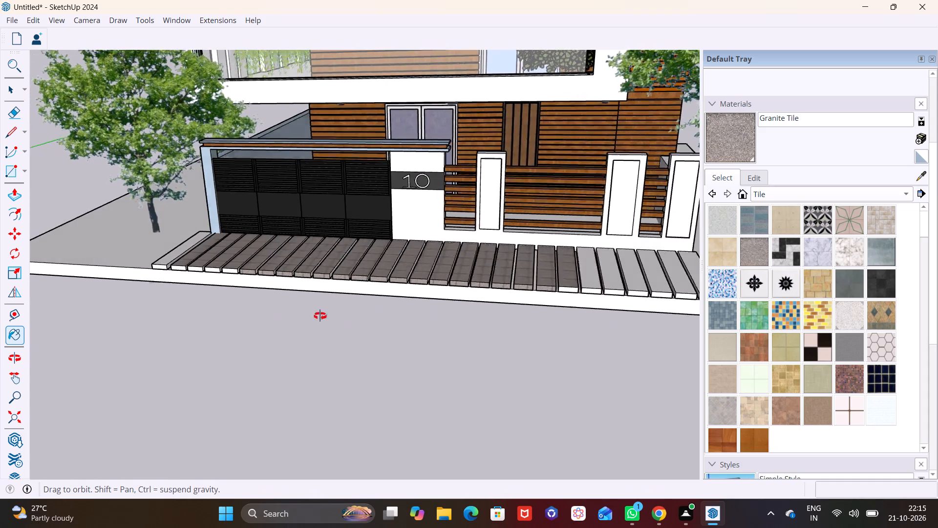
{"action": "middle_click_drag", "start_coordinate": [320, 316], "coordinate": [280, 315], "text": "ctrl"}
{"action": "left_click", "coordinate": [527, 287]}
{"action": "left_click", "coordinate": [561, 296]}
{"action": "left_click", "coordinate": [586, 295]}
{"action": "left_click", "coordinate": [625, 297]}
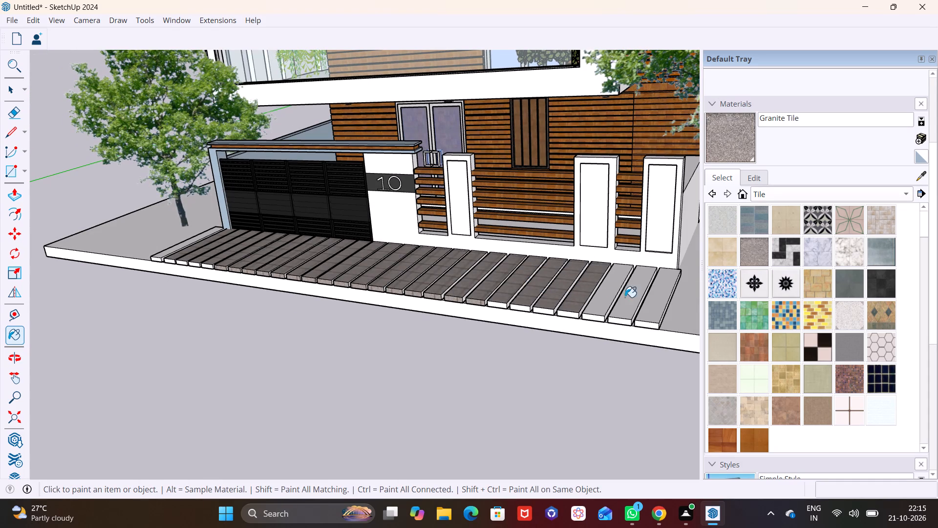
{"action": "left_click", "coordinate": [661, 303]}
{"action": "left_click", "coordinate": [615, 297]}
Paint the remaining white front end faces of the blocks at the fence end with Granite Tile.
{"action": "scroll", "coordinate": [605, 309], "scroll_direction": "up", "scroll_amount": 2}
{"action": "left_click", "coordinate": [604, 312]}
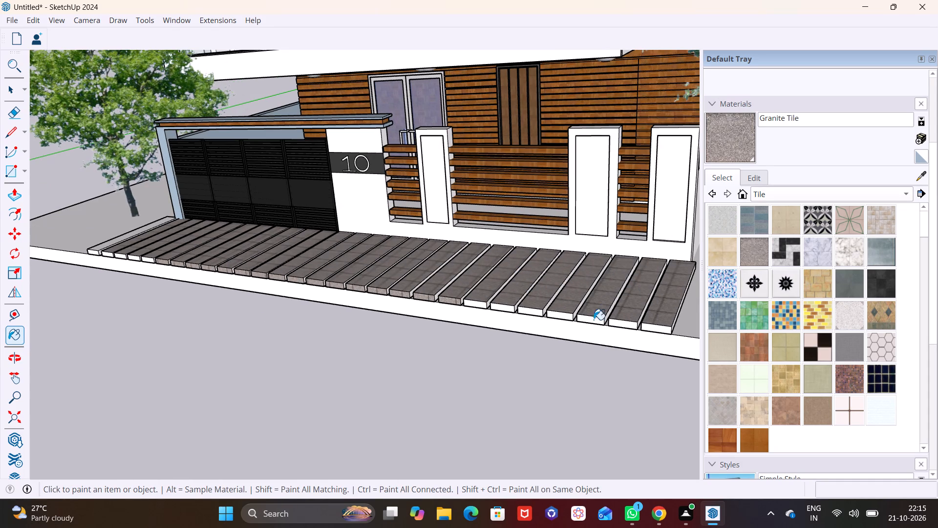
{"action": "left_click", "coordinate": [593, 321]}
{"action": "left_click", "coordinate": [621, 324]}
{"action": "left_click", "coordinate": [656, 326]}
{"action": "scroll", "coordinate": [655, 331], "scroll_direction": "up", "scroll_amount": 3}
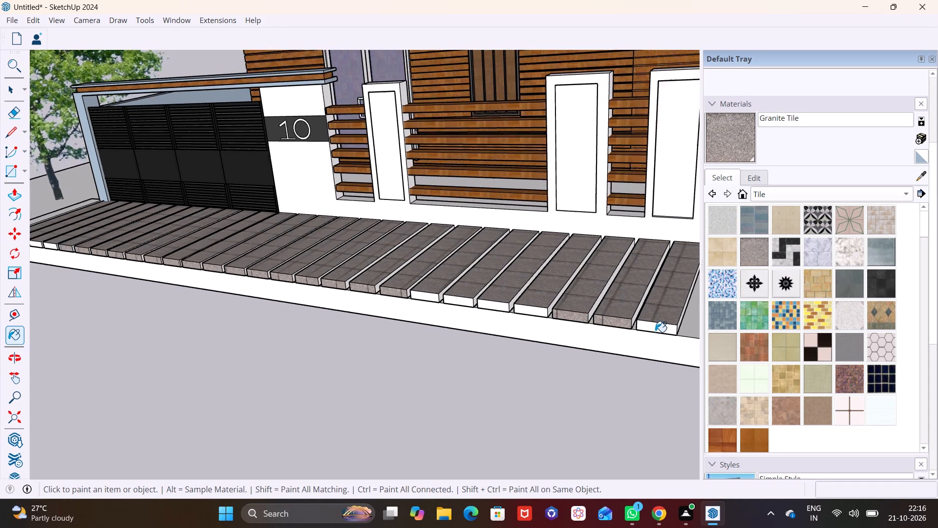
{"action": "scroll", "coordinate": [655, 332], "scroll_direction": "up", "scroll_amount": 2}
{"action": "left_click", "coordinate": [661, 325]}
{"action": "left_click", "coordinate": [511, 304]}
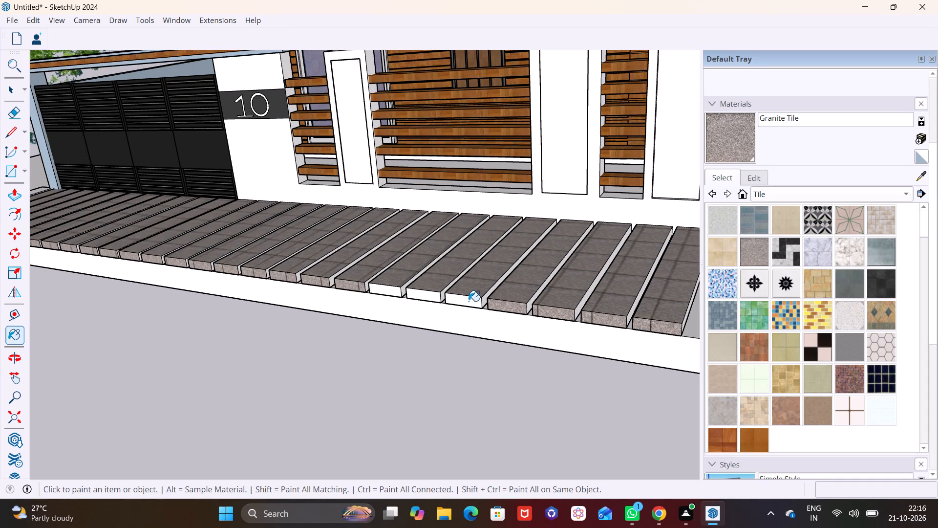
{"action": "left_click_drag", "start_coordinate": [469, 301], "coordinate": [464, 299]}
{"action": "left_click", "coordinate": [422, 290]}
{"action": "left_click", "coordinate": [391, 291]}
{"action": "left_click", "coordinate": [421, 296]}
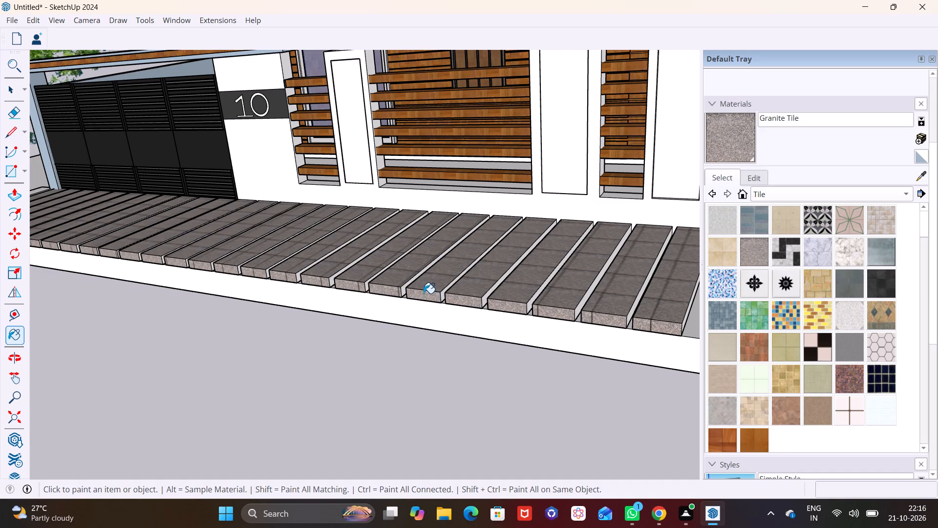
Paint the exposed fence-end-facing long sides of the blocks in front of the slatted fence with Granite Tile.
{"action": "scroll", "coordinate": [424, 293], "scroll_direction": "up", "scroll_amount": 6}
{"action": "left_click", "coordinate": [401, 266]}
{"action": "left_click", "coordinate": [410, 269]}
{"action": "left_click", "coordinate": [408, 265]}
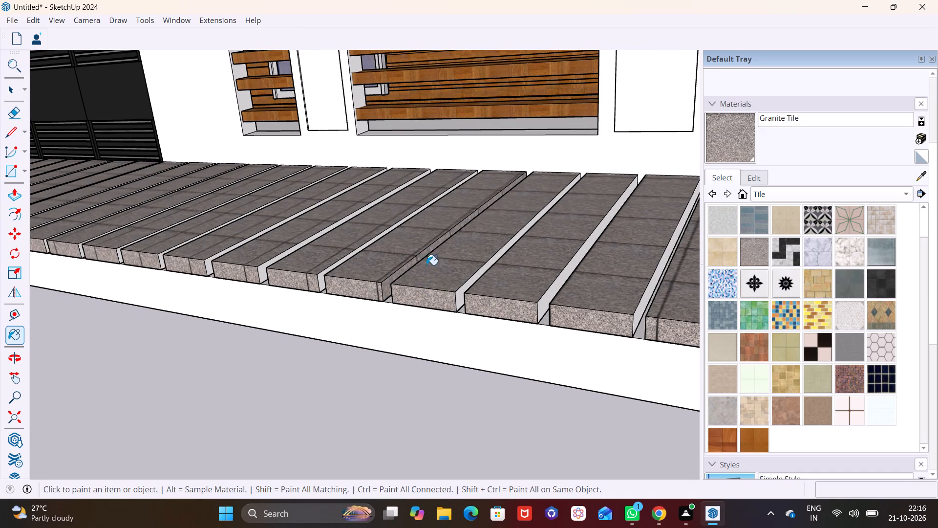
{"action": "left_click", "coordinate": [478, 273]}
{"action": "left_click", "coordinate": [555, 284]}
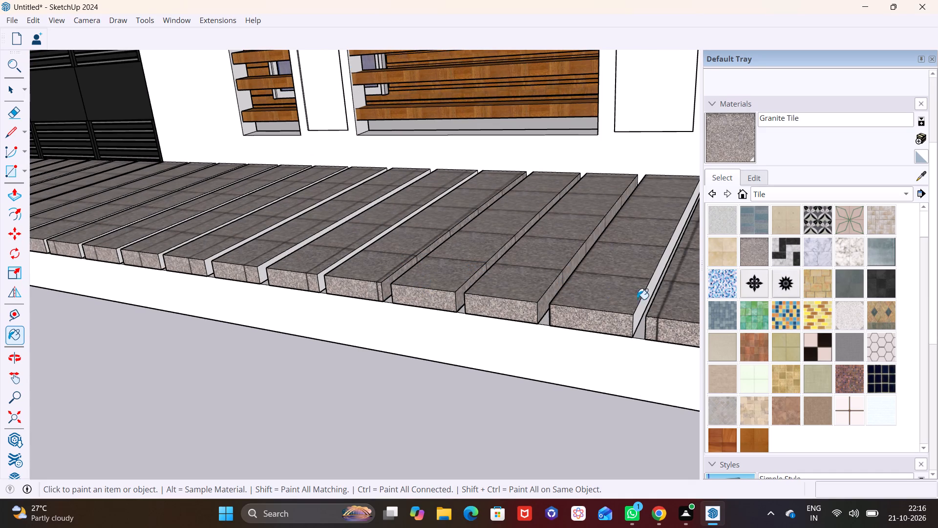
{"action": "left_click", "coordinate": [646, 299]}
{"action": "scroll", "coordinate": [644, 296], "scroll_direction": "down", "scroll_amount": 6}
{"action": "middle_click_drag", "start_coordinate": [484, 285], "coordinate": [355, 266], "text": "ctrl"}
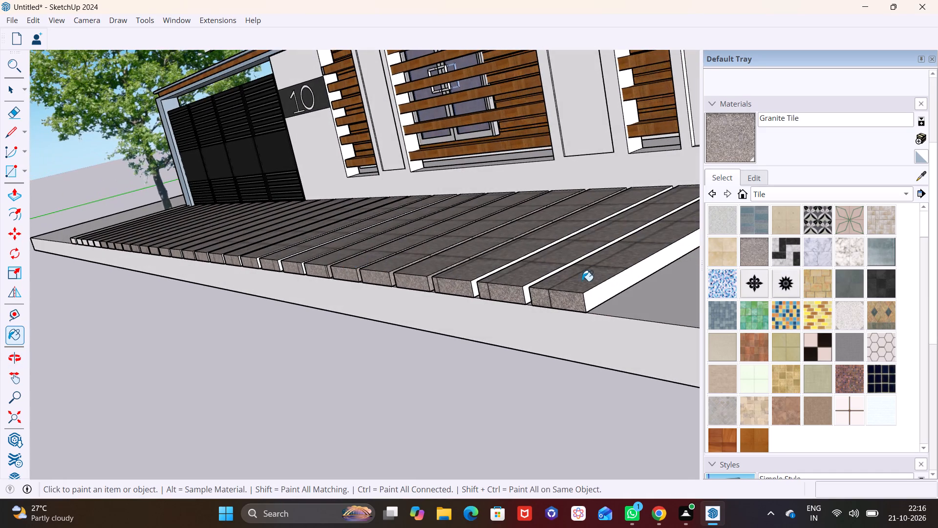
{"action": "left_click", "coordinate": [513, 263]}
{"action": "left_click", "coordinate": [545, 278]}
{"action": "left_click", "coordinate": [597, 289]}
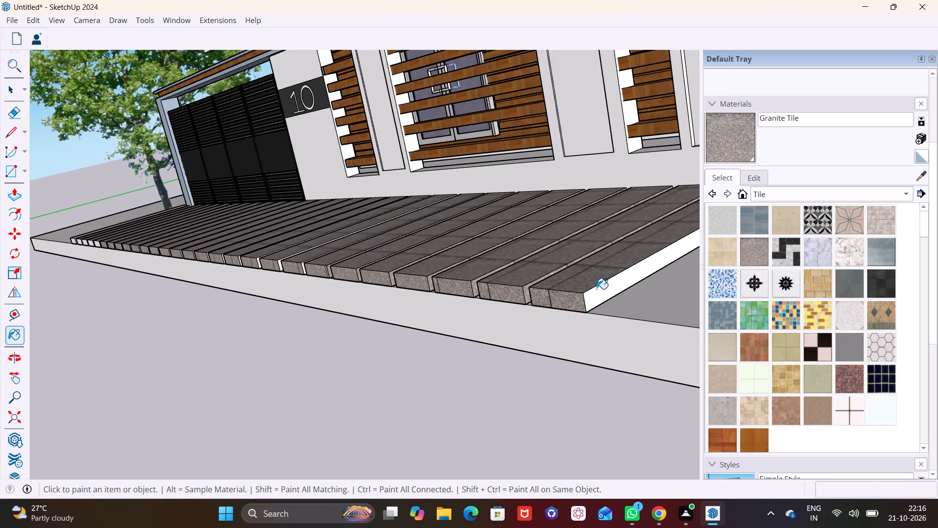
Paint the gate-facing long sides of the last blocks at the fence end with Granite Tile.
{"action": "scroll", "coordinate": [600, 291], "scroll_direction": "down", "scroll_amount": 3}
{"action": "middle_click_drag", "start_coordinate": [510, 267], "coordinate": [728, 293]}
{"action": "middle_click_drag", "start_coordinate": [563, 259], "coordinate": [443, 258]}
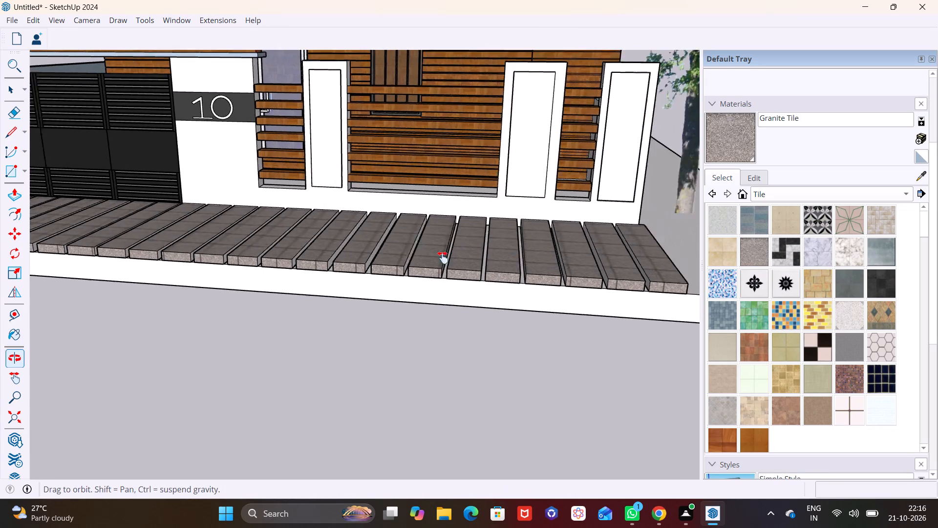
{"action": "middle_click_drag", "start_coordinate": [443, 258], "coordinate": [358, 258]}
{"action": "middle_click_drag", "start_coordinate": [393, 260], "coordinate": [581, 269]}
{"action": "scroll", "coordinate": [526, 260], "scroll_direction": "up", "scroll_amount": 8}
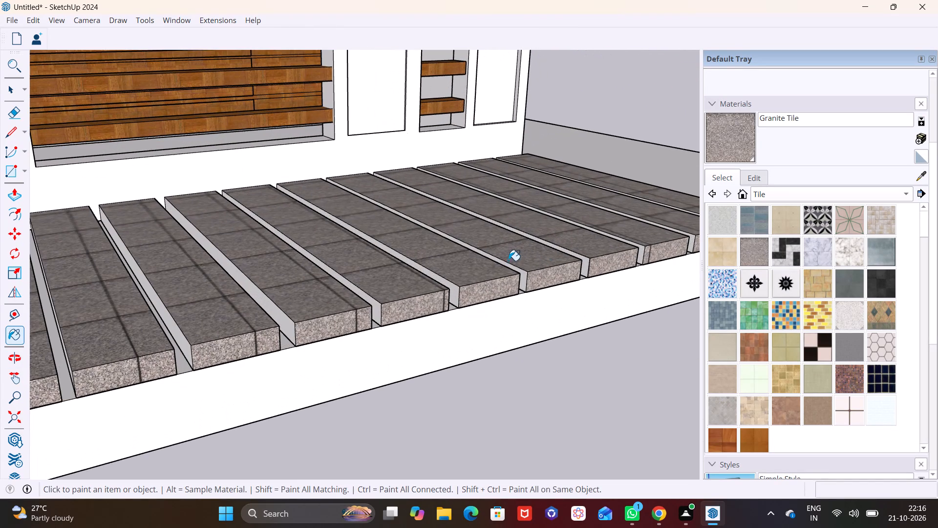
{"action": "left_click", "coordinate": [508, 266]}
{"action": "left_click", "coordinate": [582, 262]}
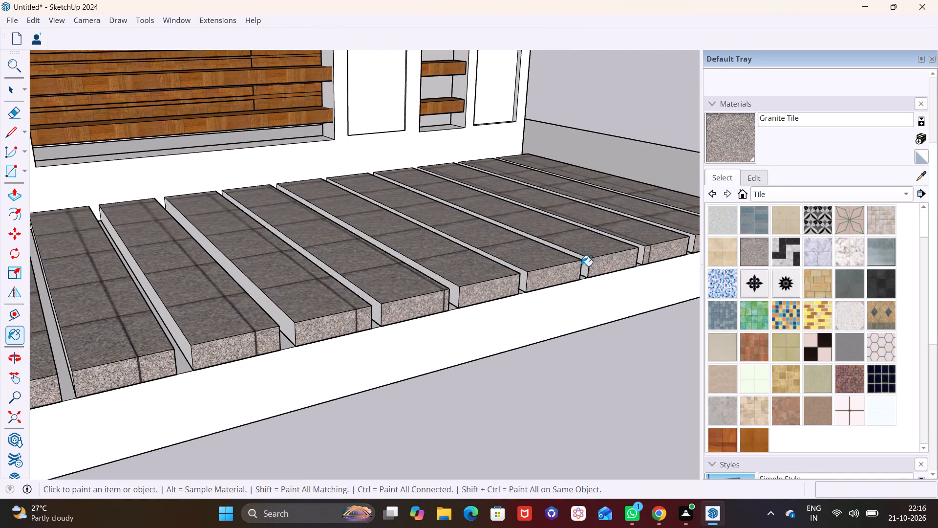
{"action": "left_click", "coordinate": [589, 266]}
{"action": "left_click", "coordinate": [585, 264]}
{"action": "scroll", "coordinate": [609, 262], "scroll_direction": "up", "scroll_amount": 7}
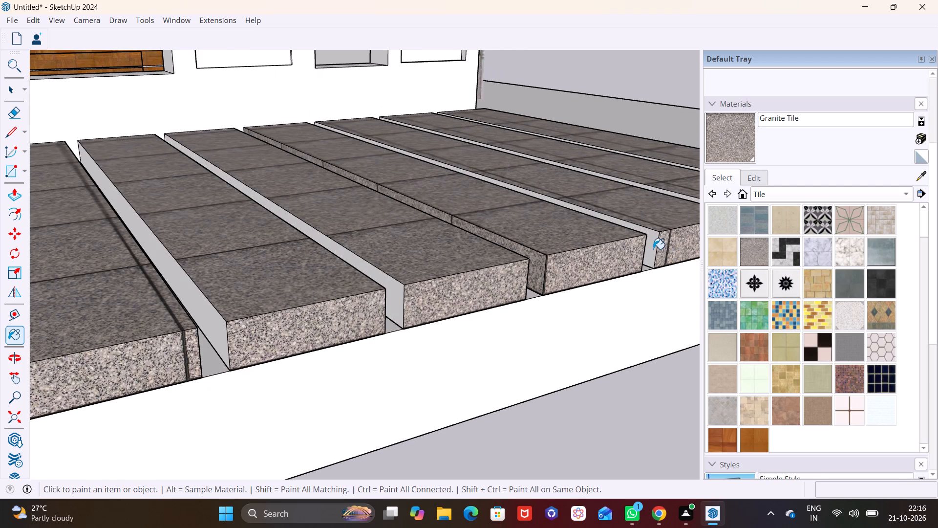
{"action": "left_click", "coordinate": [653, 249]}
{"action": "middle_click_drag", "start_coordinate": [655, 246], "coordinate": [413, 284]}
{"action": "left_click", "coordinate": [516, 258]}
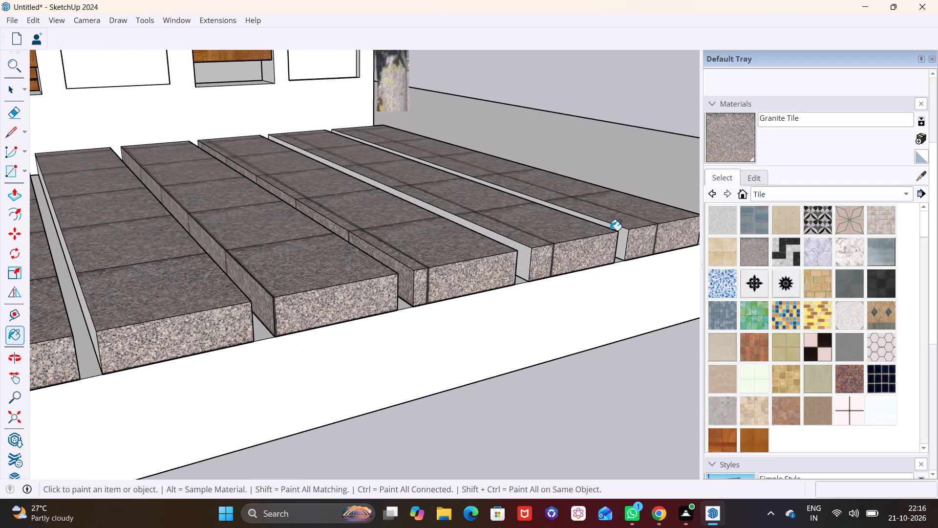
{"action": "left_click", "coordinate": [623, 235]}
{"action": "left_click", "coordinate": [527, 260]}
Continue painting the gate-facing long sides of the blocks along the row towards the gate with Granite Tile.
{"action": "scroll", "coordinate": [511, 265], "scroll_direction": "down", "scroll_amount": 3}
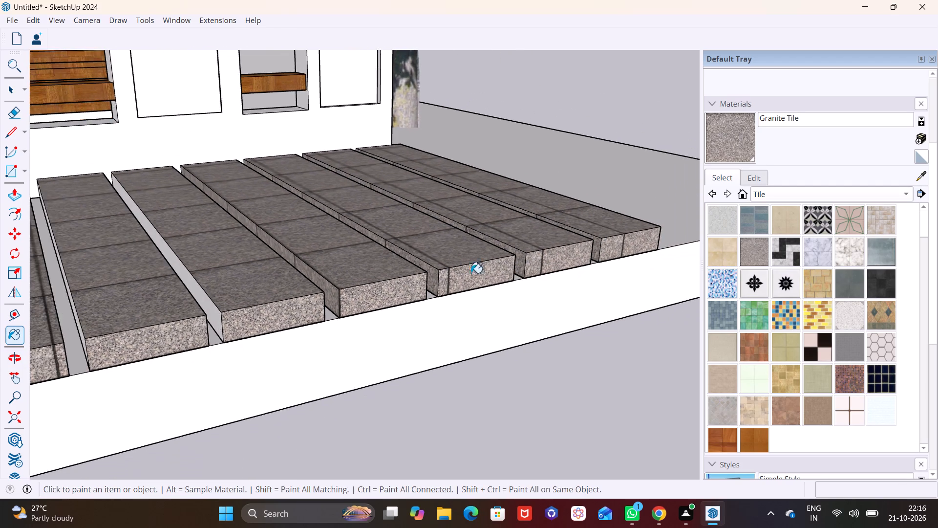
{"action": "scroll", "coordinate": [416, 271], "scroll_direction": "down", "scroll_amount": 1}
{"action": "middle_click_drag", "start_coordinate": [412, 271], "coordinate": [581, 251], "text": "ctrl"}
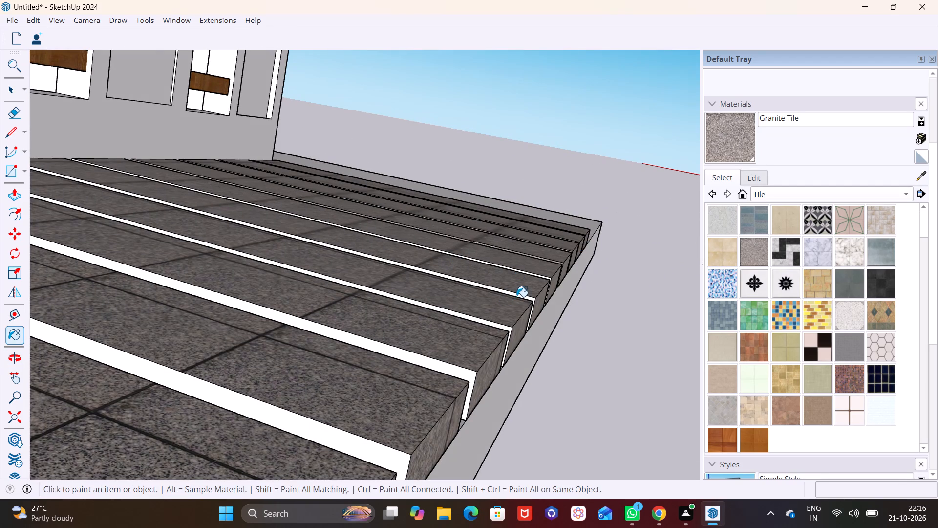
{"action": "left_click", "coordinate": [517, 296]}
{"action": "scroll", "coordinate": [517, 296], "scroll_direction": "up", "scroll_amount": 5}
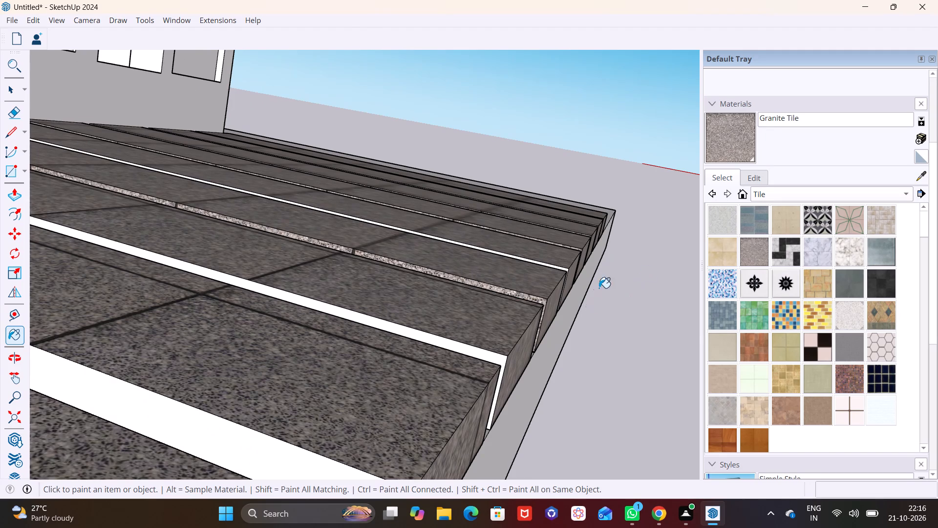
{"action": "middle_click_drag", "start_coordinate": [599, 288], "coordinate": [470, 299]}
{"action": "left_click", "coordinate": [547, 272]}
{"action": "left_click", "coordinate": [207, 352]}
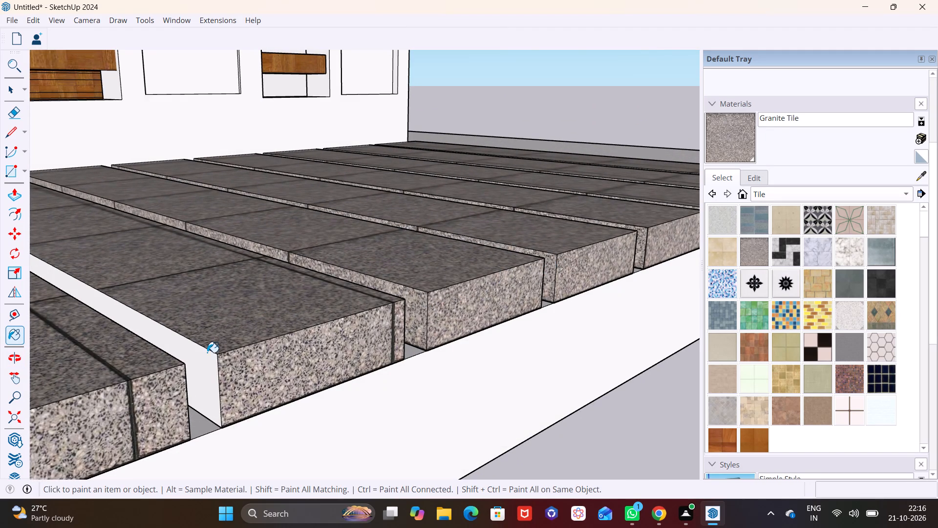
{"action": "scroll", "coordinate": [207, 359], "scroll_direction": "down", "scroll_amount": 2}
{"action": "middle_click_drag", "start_coordinate": [207, 353], "coordinate": [700, 223], "text": "shift"}
{"action": "left_click", "coordinate": [558, 290]}
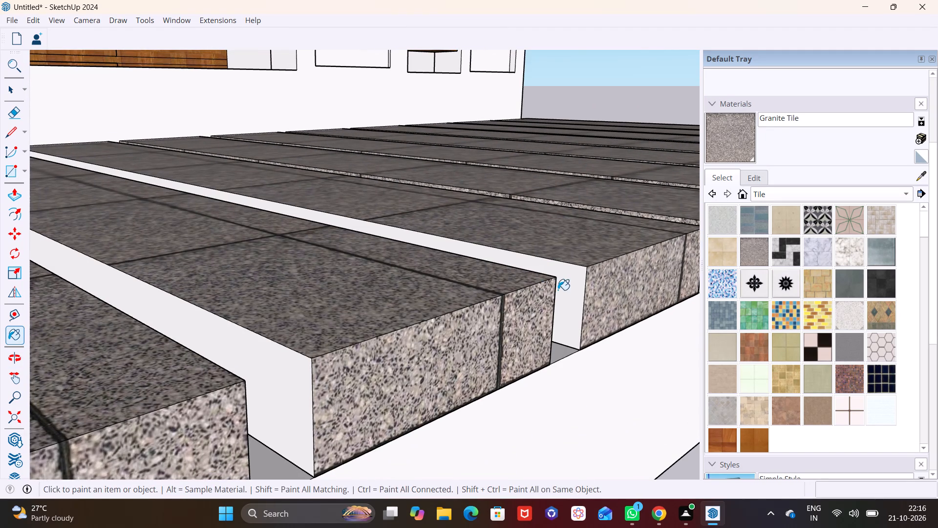
{"action": "left_click", "coordinate": [271, 355]}
{"action": "scroll", "coordinate": [277, 349], "scroll_direction": "down", "scroll_amount": 4}
{"action": "middle_click_drag", "start_coordinate": [279, 349], "coordinate": [554, 239], "text": "shift"}
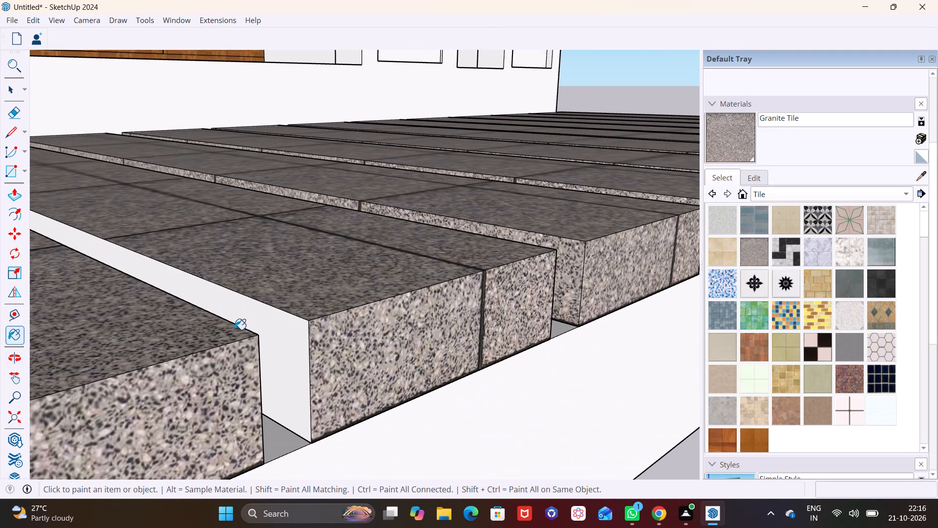
{"action": "left_click", "coordinate": [271, 332]}
Paint all matching white faces with Granite Tile, covering the remaining block sides, the front wall and the fence pillars.
{"action": "scroll", "coordinate": [275, 339], "scroll_direction": "down", "scroll_amount": 10, "text": "shift"}
{"action": "middle_click_drag", "start_coordinate": [238, 336], "coordinate": [403, 264]}
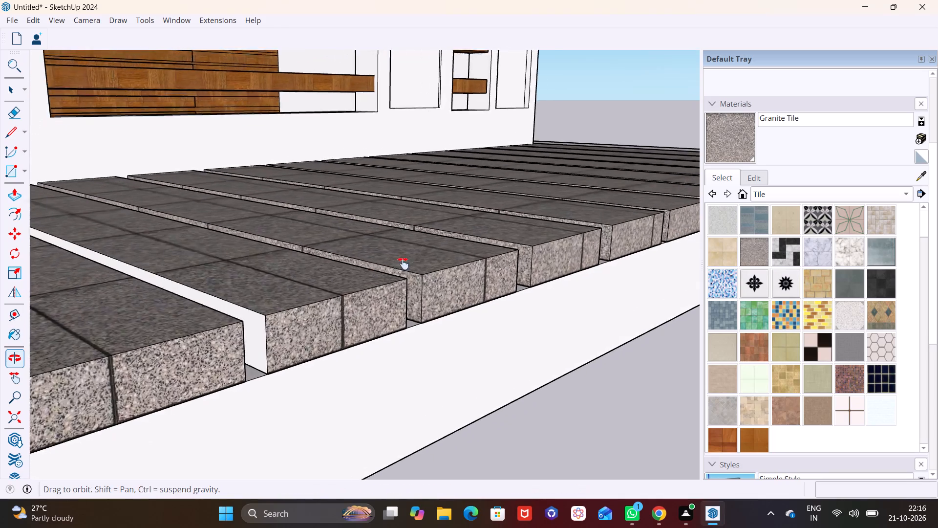
{"action": "middle_click_drag", "start_coordinate": [403, 264], "coordinate": [446, 251]}
{"action": "left_click", "coordinate": [368, 303]}
{"action": "scroll", "coordinate": [189, 305], "scroll_direction": "down", "scroll_amount": 4}
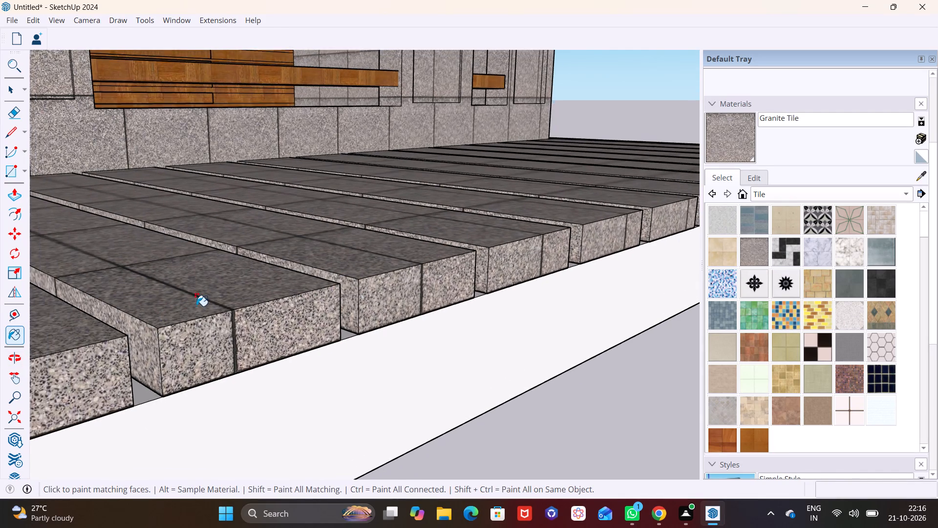
{"action": "scroll", "coordinate": [196, 306], "scroll_direction": "down", "scroll_amount": 20}
{"action": "middle_click_drag", "start_coordinate": [249, 310], "coordinate": [454, 264], "text": "ctrl"}
{"action": "scroll", "coordinate": [377, 292], "scroll_direction": "down", "scroll_amount": 7}
{"action": "middle_click_drag", "start_coordinate": [415, 318], "coordinate": [220, 352]}
{"action": "scroll", "coordinate": [293, 300], "scroll_direction": "down", "scroll_amount": 7}
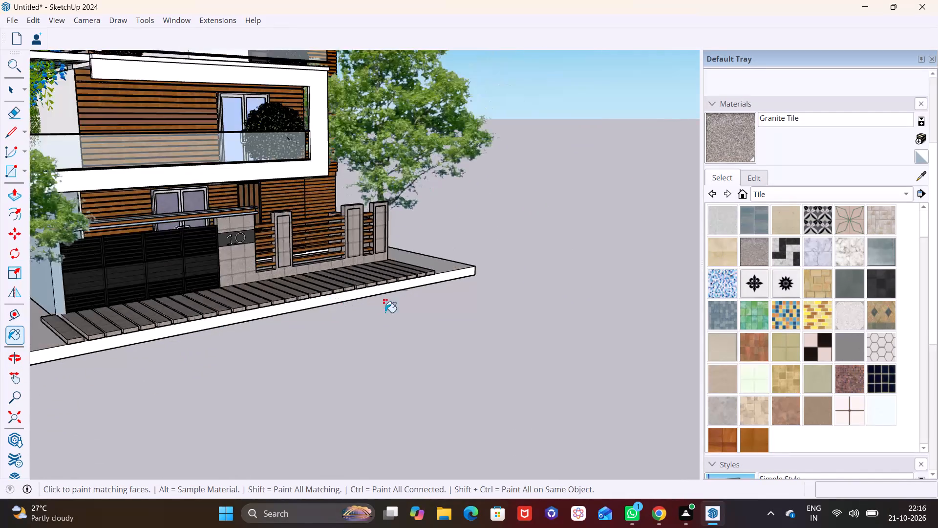
Examine the Granite Tile paving blocks, boundary wall and house front from several angles.
{"action": "middle_click_drag", "start_coordinate": [419, 314], "coordinate": [265, 362]}
{"action": "middle_click_drag", "start_coordinate": [301, 296], "coordinate": [350, 337]}
{"action": "middle_click_drag", "start_coordinate": [367, 345], "coordinate": [343, 277]}
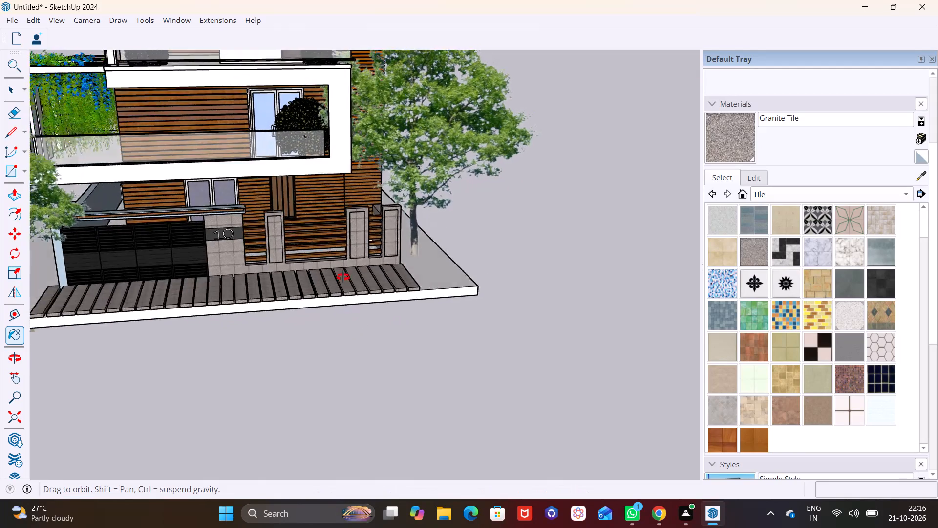
{"action": "scroll", "coordinate": [344, 283], "scroll_direction": "up", "scroll_amount": 1}
{"action": "middle_click_drag", "start_coordinate": [343, 277], "coordinate": [342, 271]}
{"action": "middle_click_drag", "start_coordinate": [393, 262], "coordinate": [493, 396], "text": "shift"}
{"action": "middle_click_drag", "start_coordinate": [471, 396], "coordinate": [422, 319]}
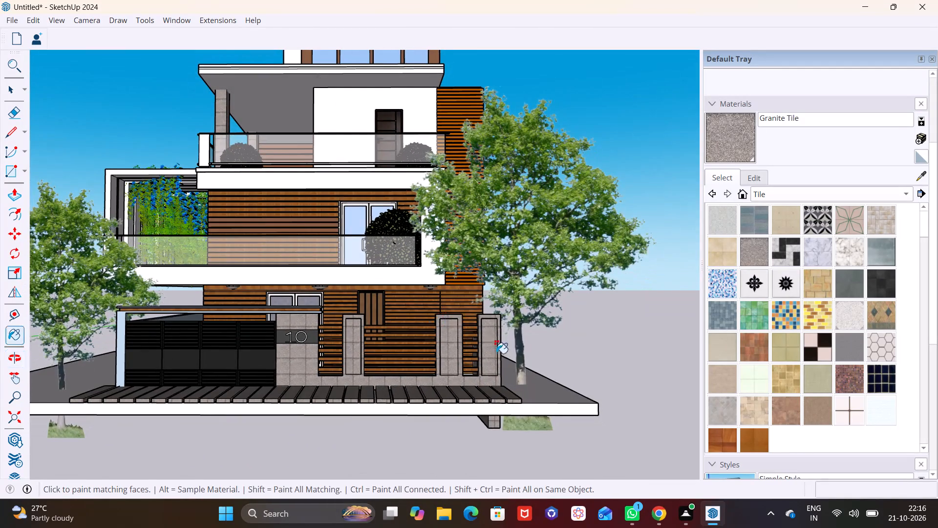
{"action": "middle_click_drag", "start_coordinate": [495, 365], "coordinate": [428, 404]}
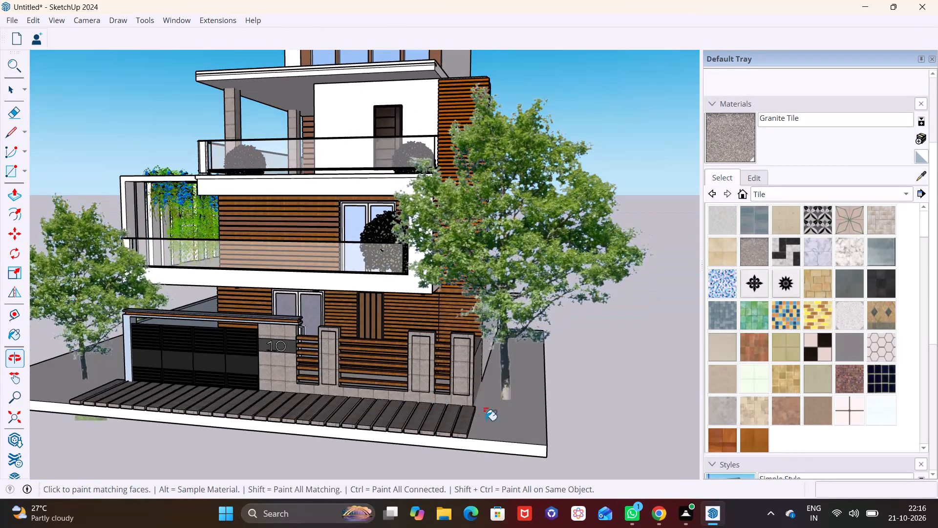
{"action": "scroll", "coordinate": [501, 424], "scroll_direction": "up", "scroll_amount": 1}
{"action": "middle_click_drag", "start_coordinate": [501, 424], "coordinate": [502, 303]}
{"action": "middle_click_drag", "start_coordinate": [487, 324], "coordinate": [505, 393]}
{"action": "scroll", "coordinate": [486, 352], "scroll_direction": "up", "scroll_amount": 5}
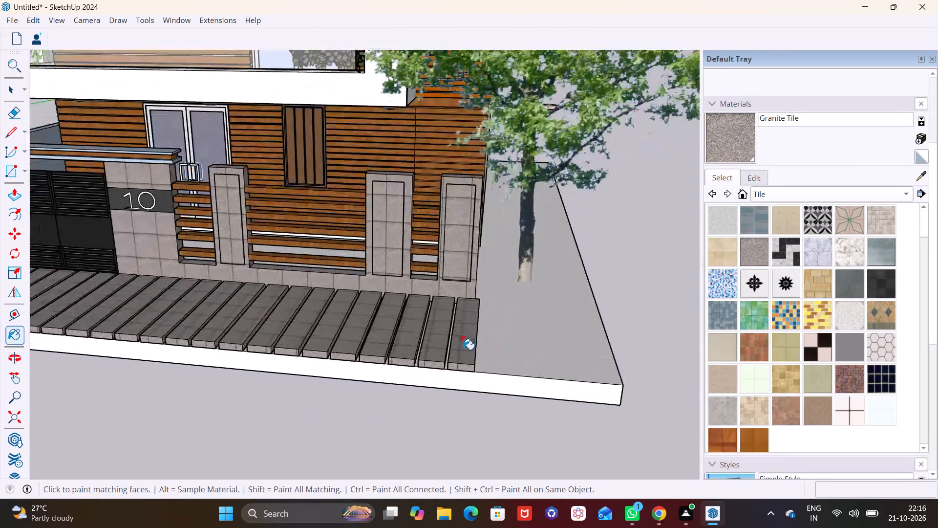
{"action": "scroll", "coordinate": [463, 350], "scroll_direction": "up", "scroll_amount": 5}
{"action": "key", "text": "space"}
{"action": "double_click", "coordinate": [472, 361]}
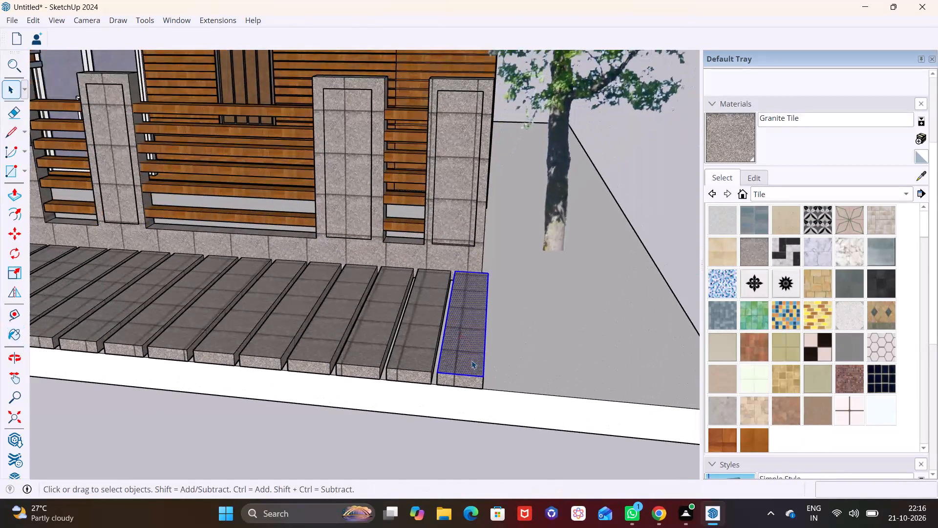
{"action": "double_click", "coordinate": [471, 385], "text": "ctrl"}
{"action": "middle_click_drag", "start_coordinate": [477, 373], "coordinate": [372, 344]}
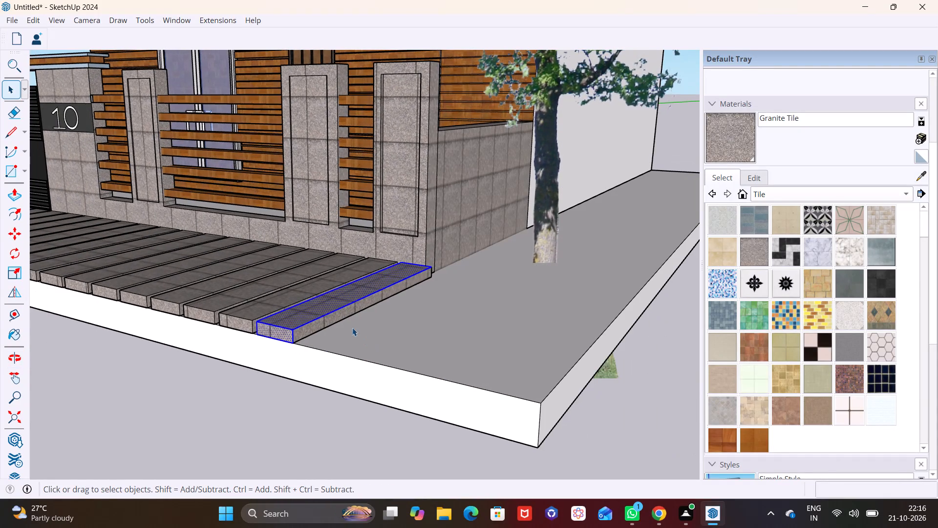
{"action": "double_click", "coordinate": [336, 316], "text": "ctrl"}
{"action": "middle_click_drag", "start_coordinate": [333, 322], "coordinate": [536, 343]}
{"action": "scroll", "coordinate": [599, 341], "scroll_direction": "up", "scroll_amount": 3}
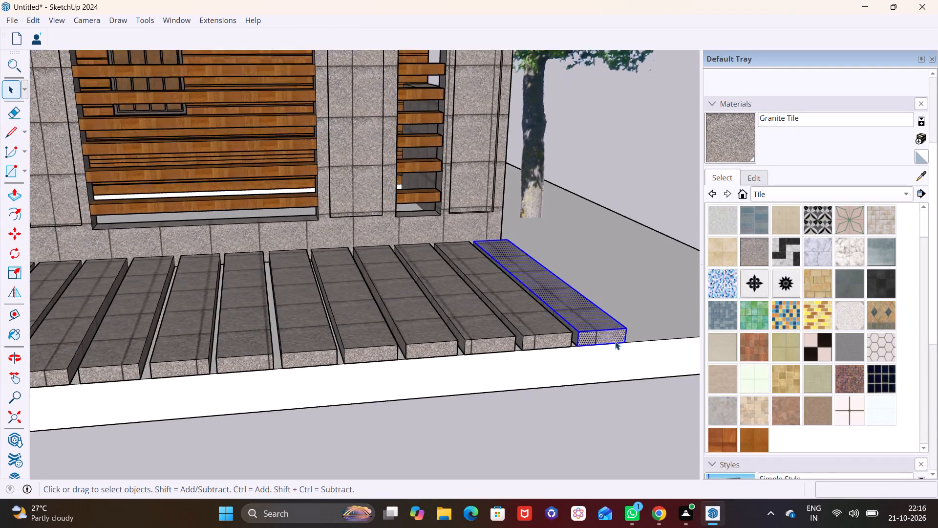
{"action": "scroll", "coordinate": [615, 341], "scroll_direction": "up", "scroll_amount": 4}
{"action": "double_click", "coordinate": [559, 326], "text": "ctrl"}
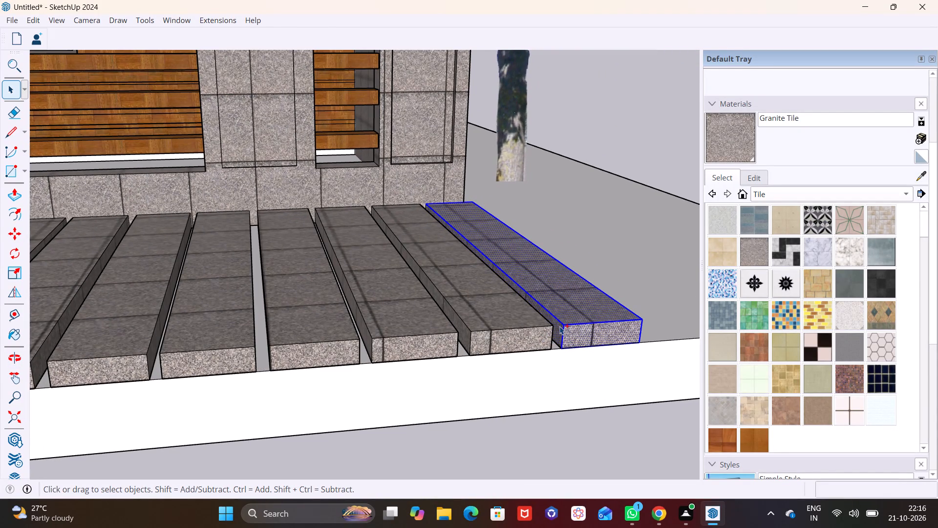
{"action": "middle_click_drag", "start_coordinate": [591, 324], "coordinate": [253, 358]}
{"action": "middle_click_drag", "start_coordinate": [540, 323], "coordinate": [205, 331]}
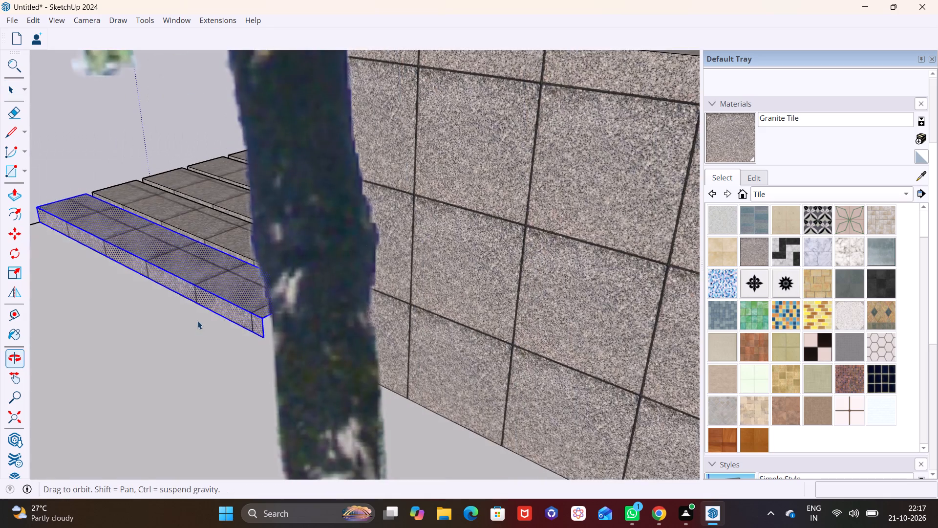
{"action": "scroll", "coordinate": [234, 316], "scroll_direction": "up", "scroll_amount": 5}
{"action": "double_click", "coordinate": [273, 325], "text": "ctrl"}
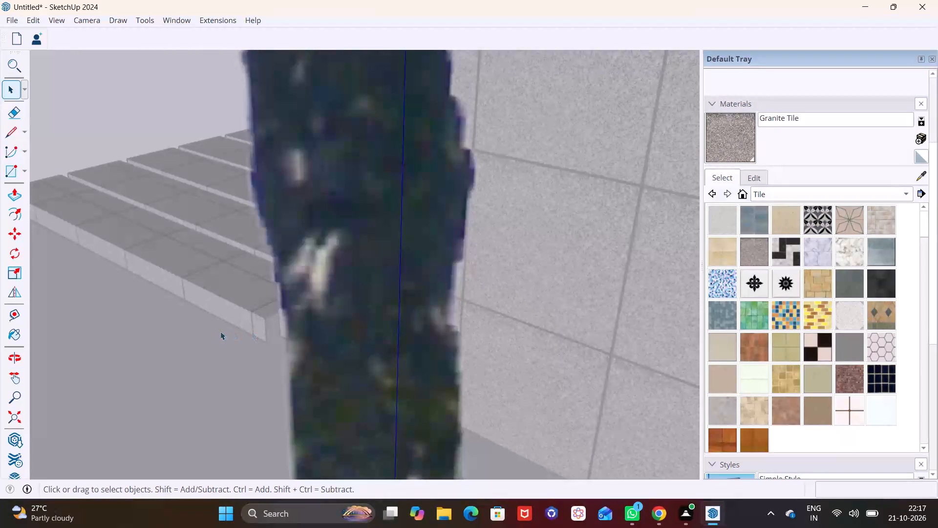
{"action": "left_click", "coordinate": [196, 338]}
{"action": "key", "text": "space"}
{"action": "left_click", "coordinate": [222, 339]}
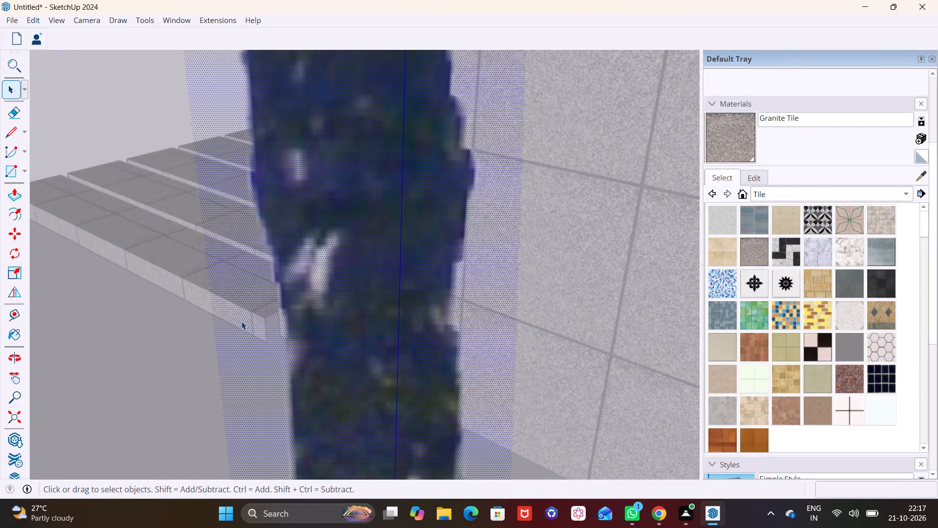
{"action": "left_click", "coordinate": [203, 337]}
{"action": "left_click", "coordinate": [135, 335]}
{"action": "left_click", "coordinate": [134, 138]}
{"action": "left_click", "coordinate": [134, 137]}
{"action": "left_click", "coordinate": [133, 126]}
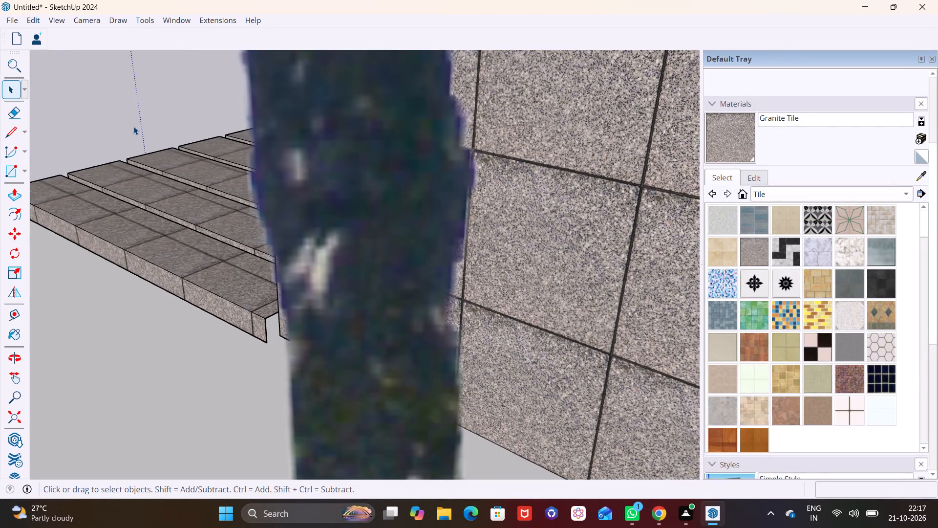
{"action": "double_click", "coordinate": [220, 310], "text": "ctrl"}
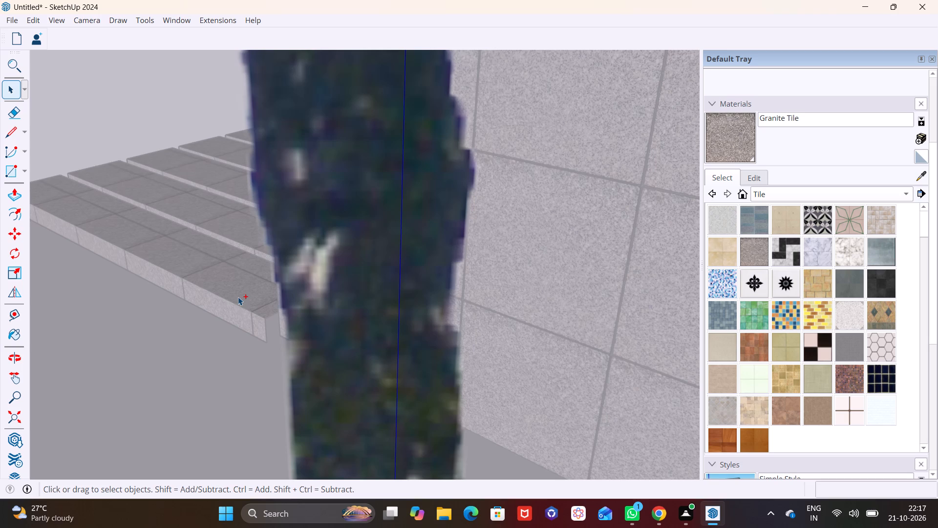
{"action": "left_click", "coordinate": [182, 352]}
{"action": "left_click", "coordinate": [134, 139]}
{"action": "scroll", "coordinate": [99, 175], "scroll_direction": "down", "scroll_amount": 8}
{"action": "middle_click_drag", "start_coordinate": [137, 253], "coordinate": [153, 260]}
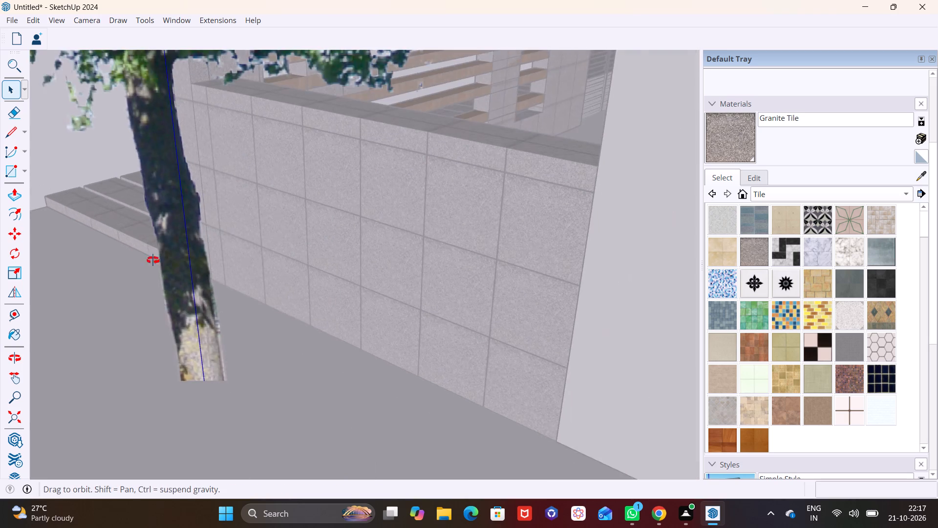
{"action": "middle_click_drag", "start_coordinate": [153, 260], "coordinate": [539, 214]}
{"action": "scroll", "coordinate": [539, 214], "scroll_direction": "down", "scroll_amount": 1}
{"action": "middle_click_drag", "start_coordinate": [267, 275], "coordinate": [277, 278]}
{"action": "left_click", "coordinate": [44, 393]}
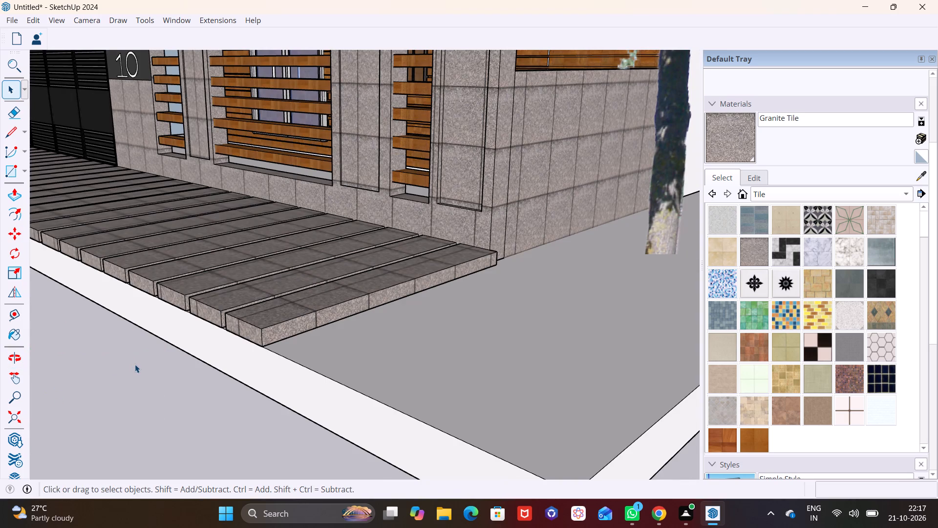
Save the model to the Desktop under the file name AAA.
{"action": "key", "text": "ctrl+s"}
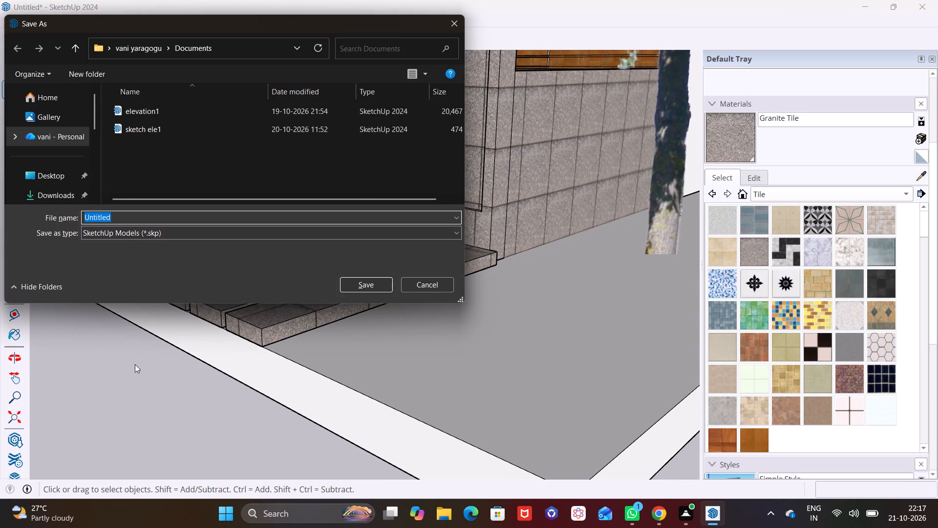
{"action": "key", "text": "BackSpace"}
{"action": "type", "text": "AAA"}
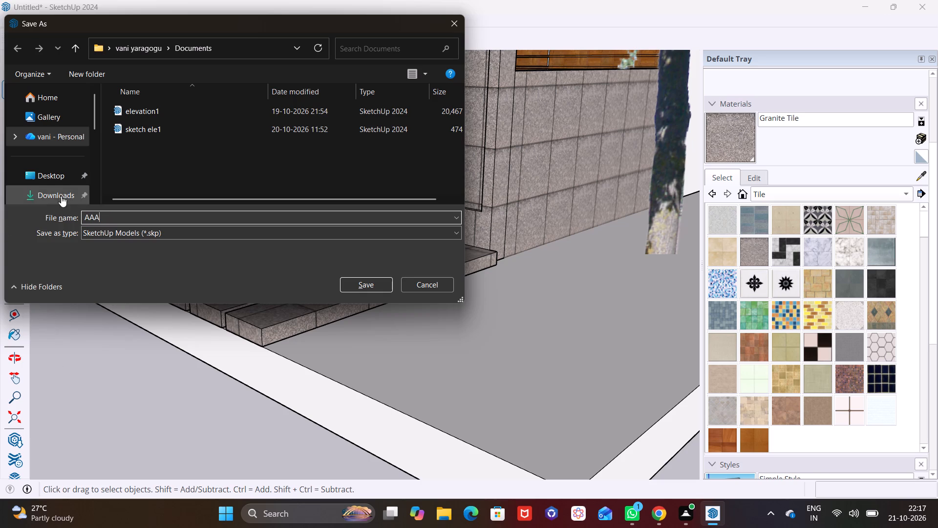
{"action": "left_click", "coordinate": [65, 179]}
{"action": "left_click", "coordinate": [359, 285]}
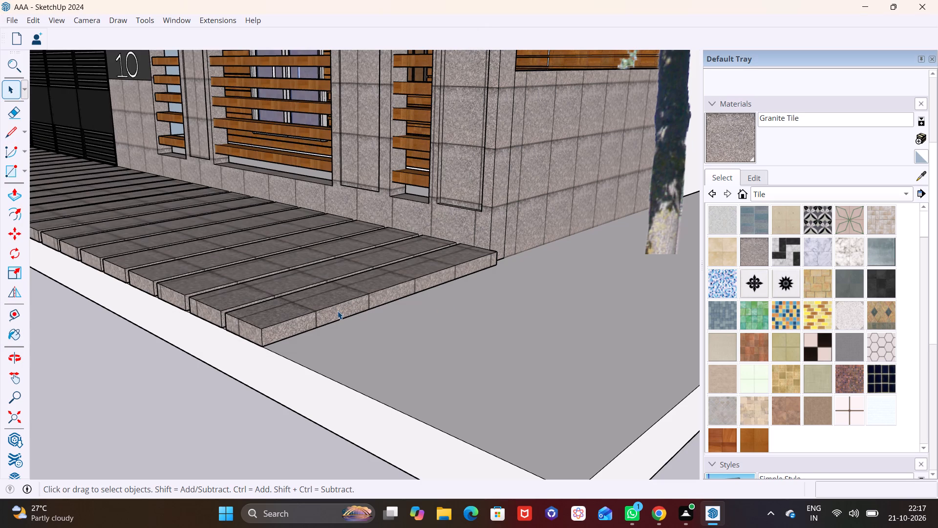
Copy the last paving block about 1' 4 9/16" along the slab edge beyond the fence end, and nudge the copy 1/4" back.
{"action": "double_click", "coordinate": [338, 311], "text": "ctrl"}
{"action": "double_click", "coordinate": [292, 308], "text": "ctrl"}
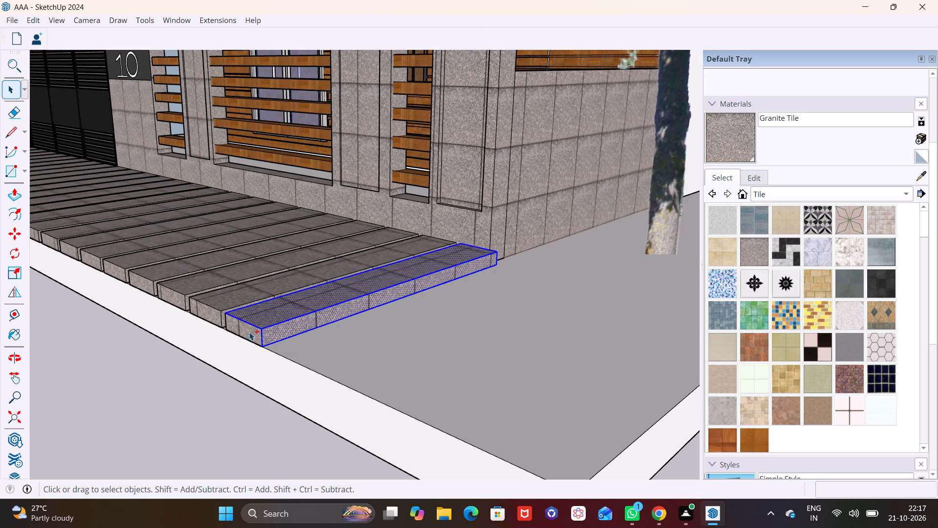
{"action": "double_click", "coordinate": [249, 332], "text": "ctrl"}
{"action": "middle_click_drag", "start_coordinate": [261, 331], "coordinate": [525, 362]}
{"action": "scroll", "coordinate": [579, 357], "scroll_direction": "up", "scroll_amount": 7}
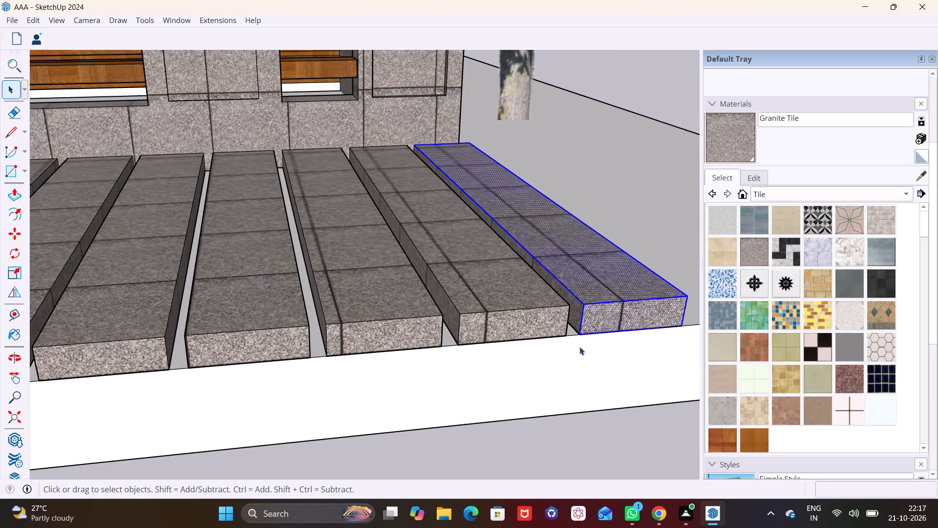
{"action": "double_click", "coordinate": [577, 320], "text": "ctrl"}
{"action": "scroll", "coordinate": [577, 309], "scroll_direction": "down", "scroll_amount": 6}
{"action": "middle_click_drag", "start_coordinate": [579, 309], "coordinate": [487, 300], "text": "shift"}
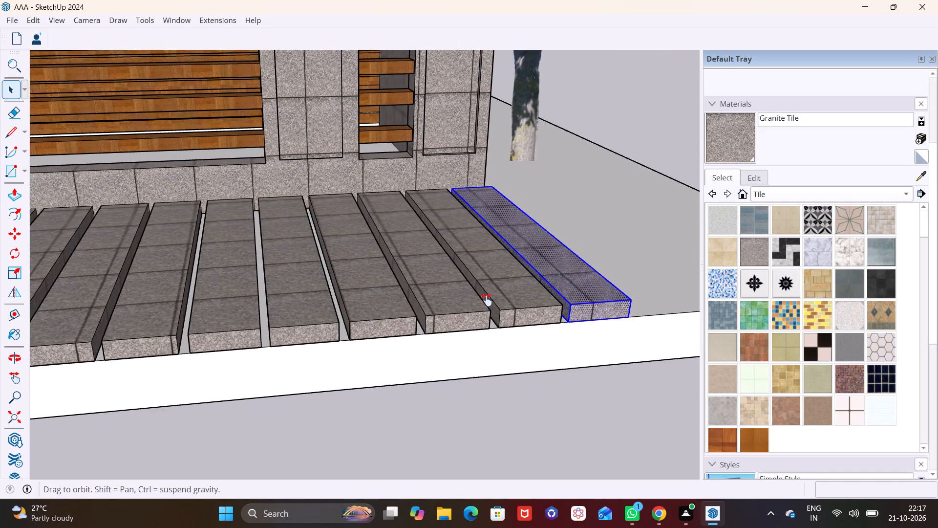
{"action": "middle_click_drag", "start_coordinate": [487, 300], "coordinate": [278, 308], "text": "shift"}
{"action": "key", "text": "m"}
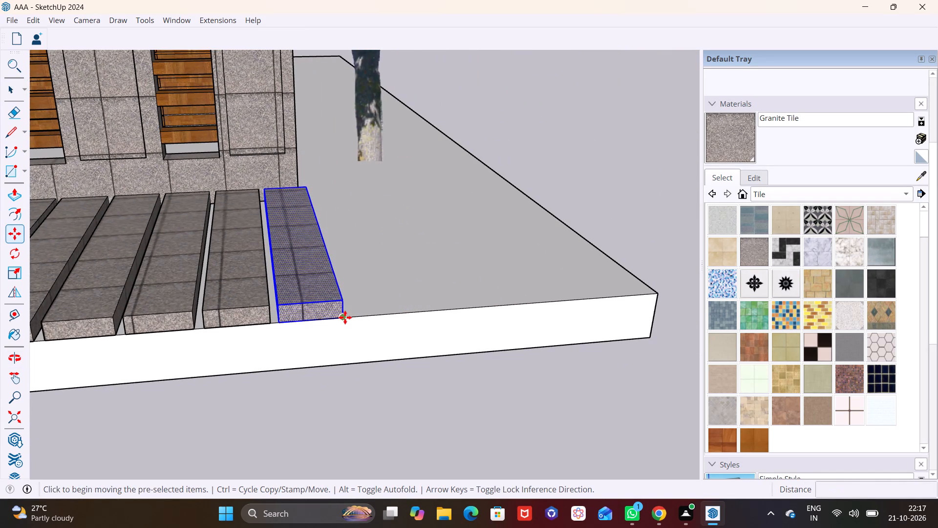
{"action": "left_click", "coordinate": [345, 317]}
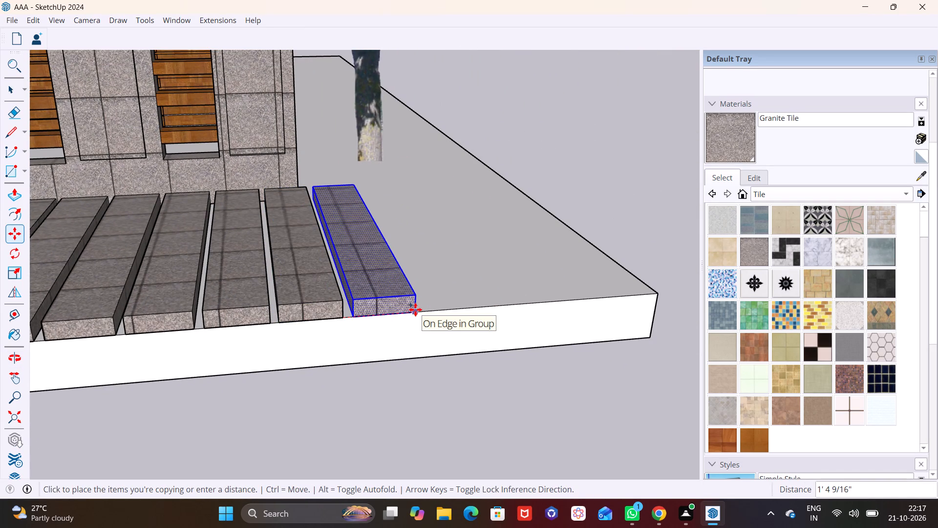
{"action": "left_click", "coordinate": [415, 309]}
{"action": "left_click", "coordinate": [418, 309]}
{"action": "left_click", "coordinate": [414, 308]}
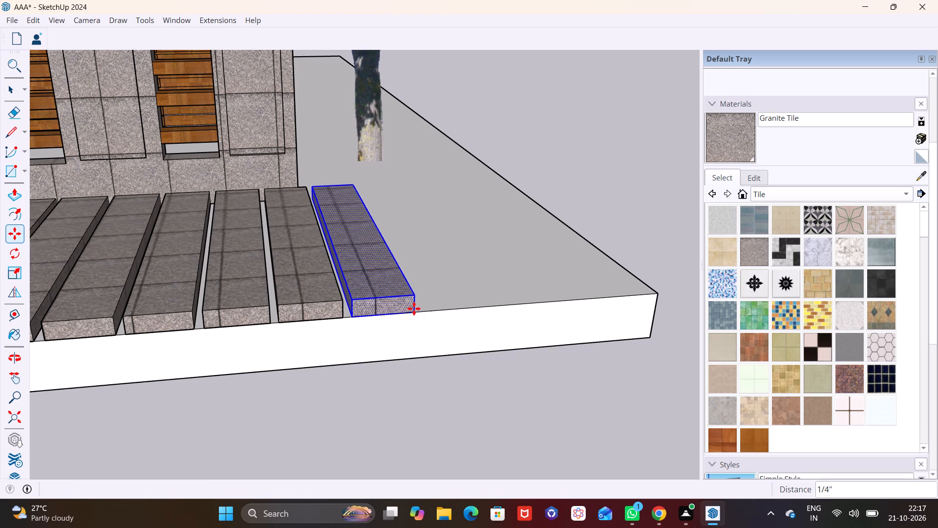
Add three more copies of the end block at about 1' 4 1/4" spacing, extending the paving row to the slab corner.
{"action": "left_click", "coordinate": [416, 309]}
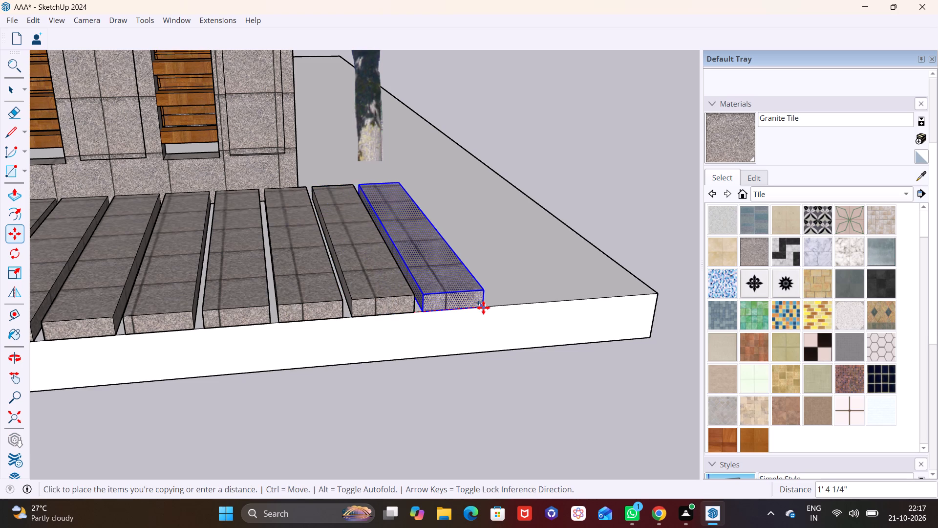
{"action": "left_click", "coordinate": [483, 308]}
{"action": "left_click", "coordinate": [485, 307]}
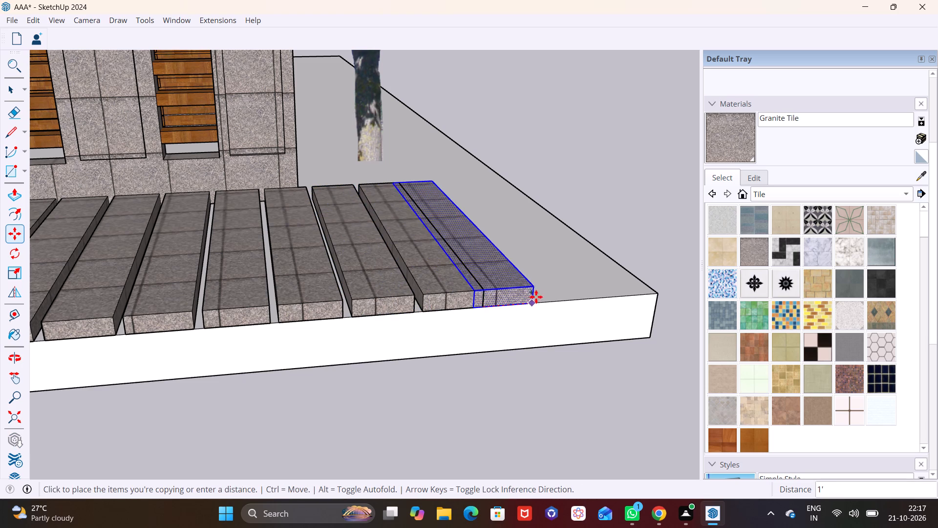
{"action": "left_click", "coordinate": [553, 295]}
{"action": "left_click", "coordinate": [552, 300]}
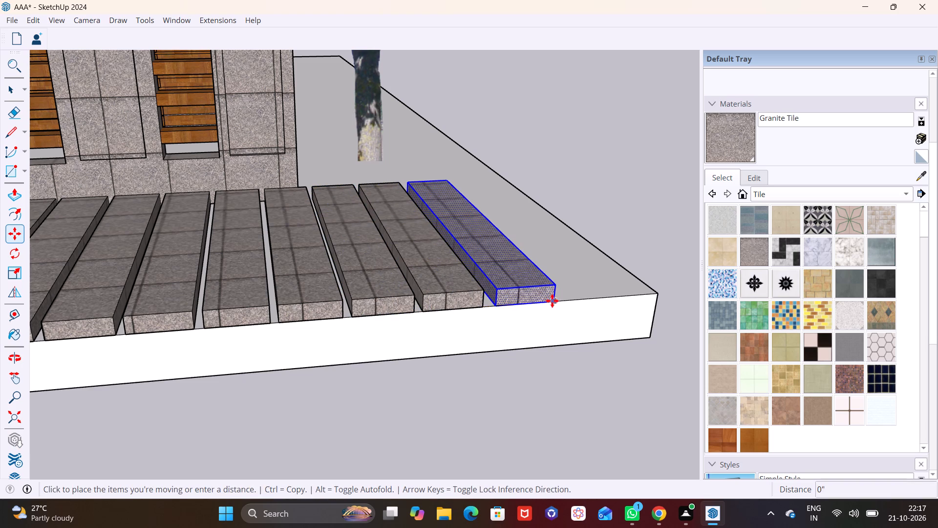
{"action": "left_click", "coordinate": [618, 291]}
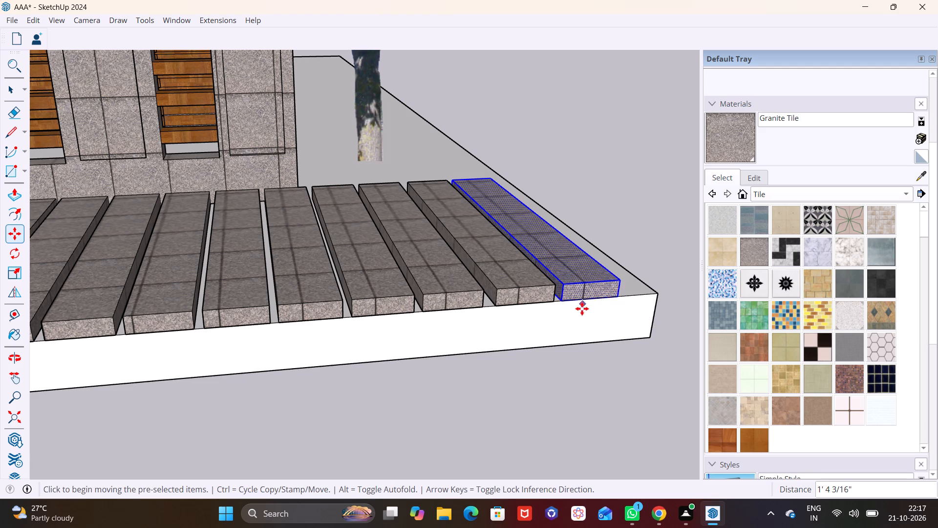
{"action": "scroll", "coordinate": [582, 318], "scroll_direction": "down", "scroll_amount": 7}
{"action": "key", "text": "space"}
Examine the extended paving row and the whole house exterior from the front.
{"action": "scroll", "coordinate": [434, 343], "scroll_direction": "down", "scroll_amount": 15}
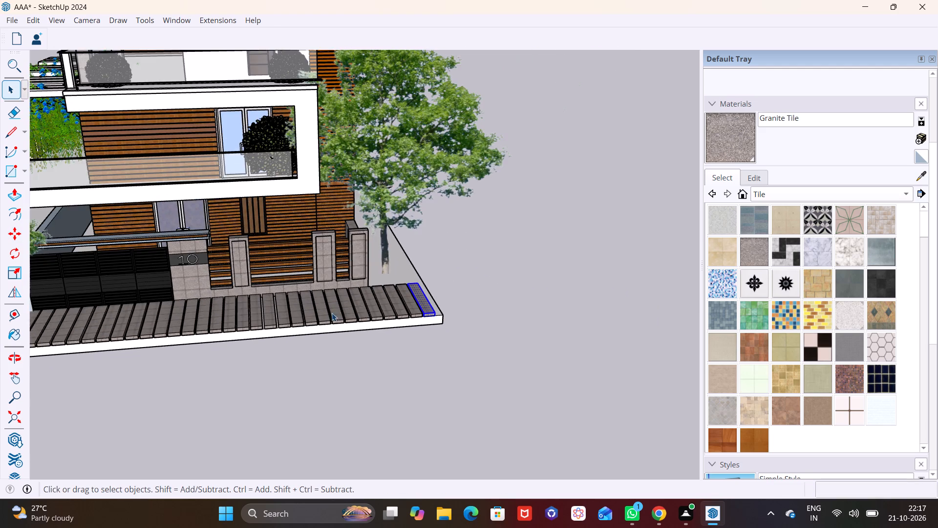
{"action": "middle_click_drag", "start_coordinate": [323, 310], "coordinate": [548, 312], "text": "shift"}
{"action": "middle_click_drag", "start_coordinate": [479, 329], "coordinate": [387, 258]}
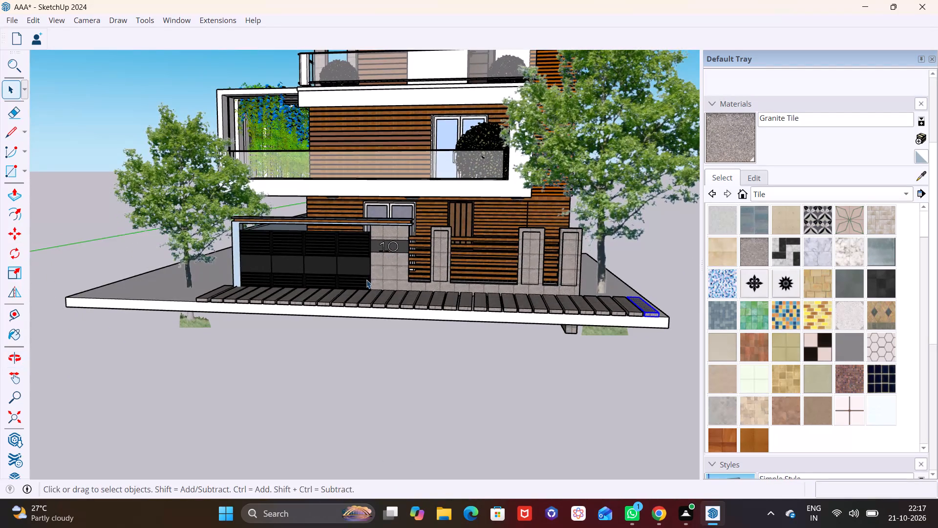
{"action": "middle_click_drag", "start_coordinate": [366, 280], "coordinate": [347, 346], "text": "shift"}
{"action": "middle_click_drag", "start_coordinate": [389, 371], "coordinate": [440, 430]}
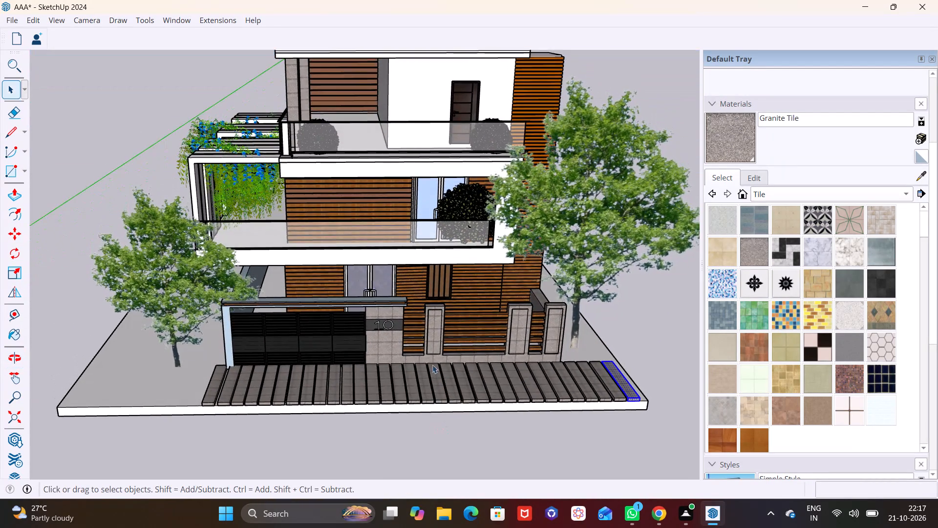
{"action": "scroll", "coordinate": [440, 343], "scroll_direction": "down", "scroll_amount": 4}
{"action": "middle_click_drag", "start_coordinate": [440, 343], "coordinate": [425, 384], "text": "shift"}
{"action": "middle_click_drag", "start_coordinate": [426, 375], "coordinate": [428, 320]}
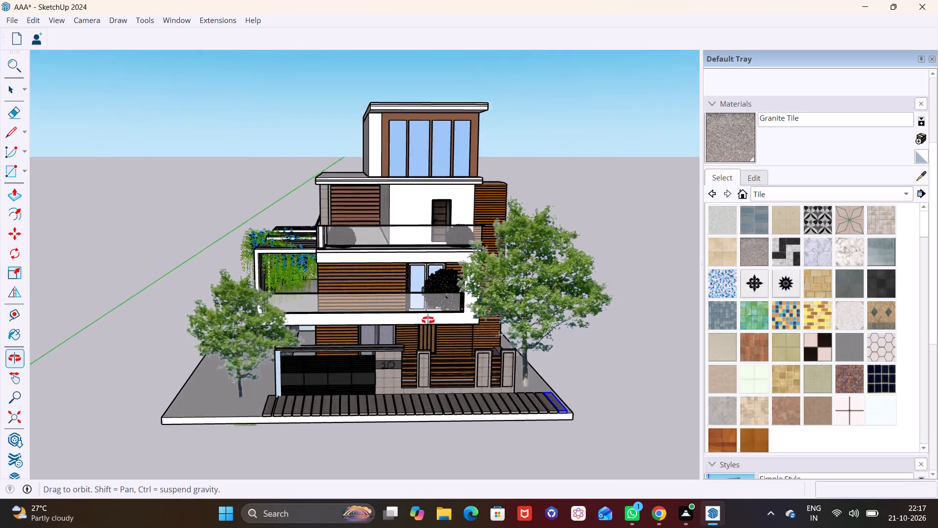
{"action": "middle_click_drag", "start_coordinate": [428, 320], "coordinate": [402, 333]}
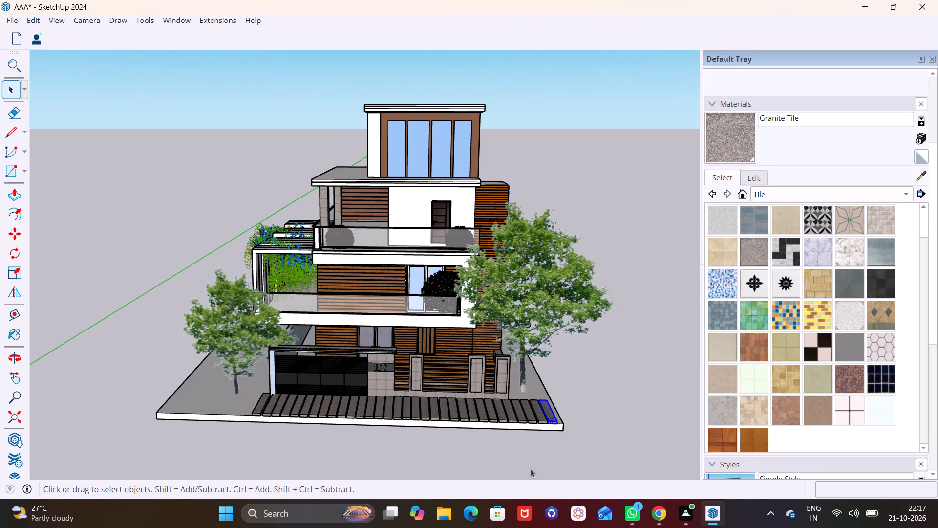
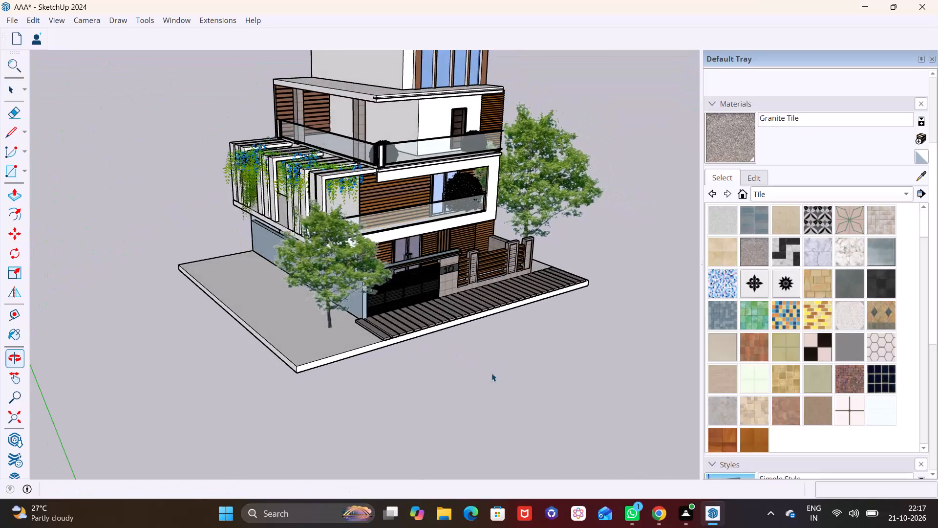
Copy the end paving block in front of the gate once along the slab's front edge, past the gate pillar.
{"action": "scroll", "coordinate": [389, 329], "scroll_direction": "up", "scroll_amount": 2}
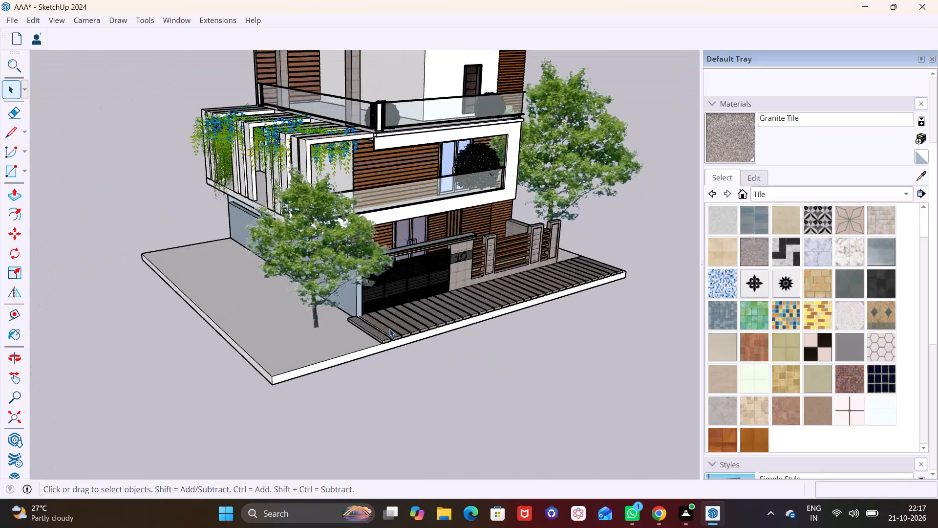
{"action": "scroll", "coordinate": [389, 329], "scroll_direction": "up", "scroll_amount": 15}
{"action": "middle_click_drag", "start_coordinate": [372, 330], "coordinate": [325, 327]}
{"action": "double_click", "coordinate": [361, 318]}
{"action": "double_click", "coordinate": [400, 312], "text": "ctrl"}
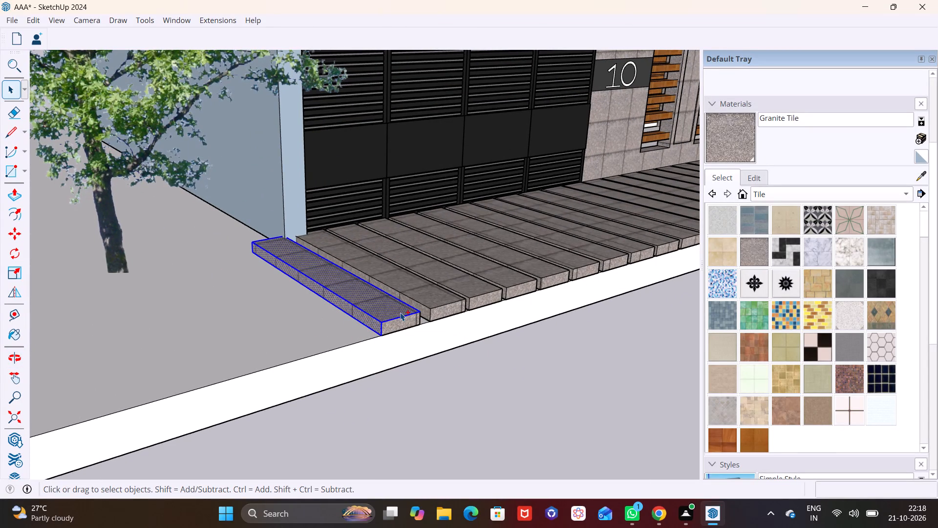
{"action": "double_click", "coordinate": [392, 325], "text": "ctrl"}
{"action": "scroll", "coordinate": [394, 325], "scroll_direction": "up", "scroll_amount": 1}
{"action": "middle_click_drag", "start_coordinate": [394, 325], "coordinate": [272, 343]}
{"action": "scroll", "coordinate": [277, 331], "scroll_direction": "up", "scroll_amount": 3}
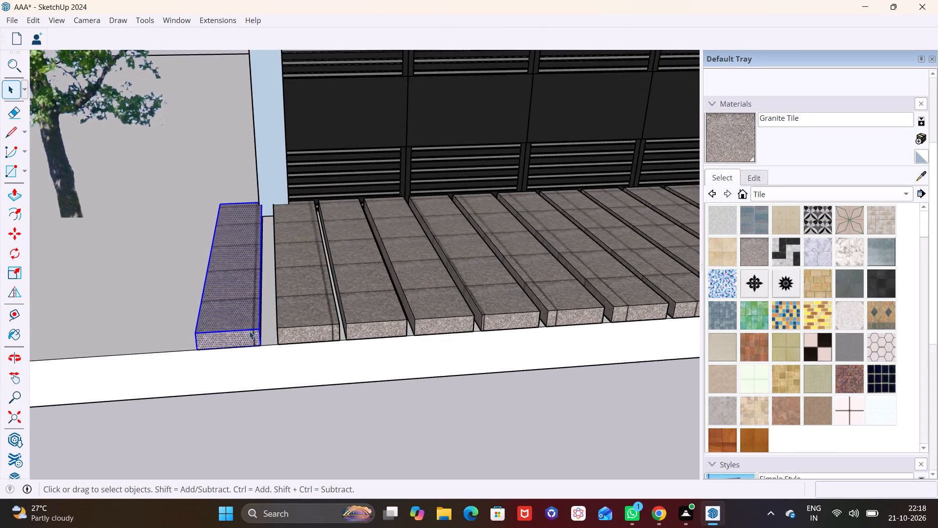
{"action": "scroll", "coordinate": [249, 331], "scroll_direction": "up", "scroll_amount": 3}
{"action": "middle_click_drag", "start_coordinate": [230, 330], "coordinate": [172, 331]}
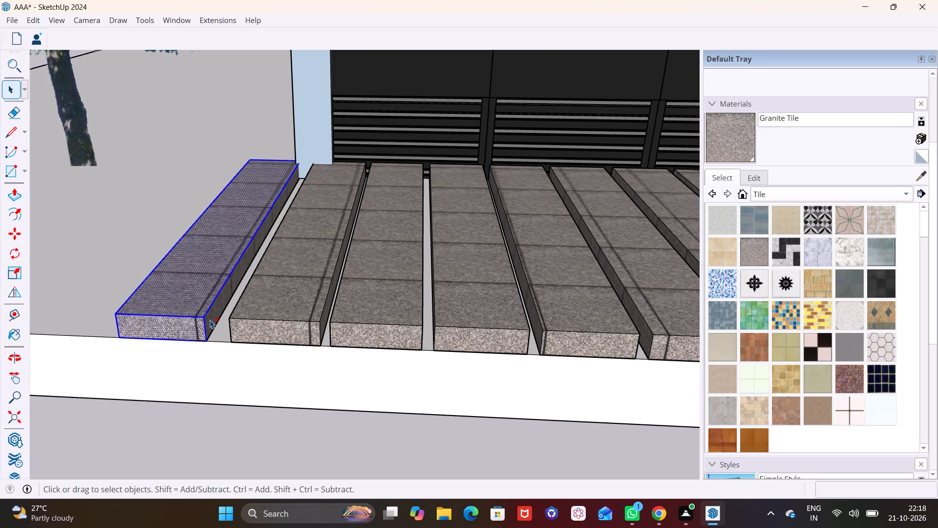
{"action": "double_click", "coordinate": [210, 320], "text": "ctrl"}
{"action": "middle_click_drag", "start_coordinate": [184, 333], "coordinate": [232, 333]}
{"action": "key", "text": "m"}
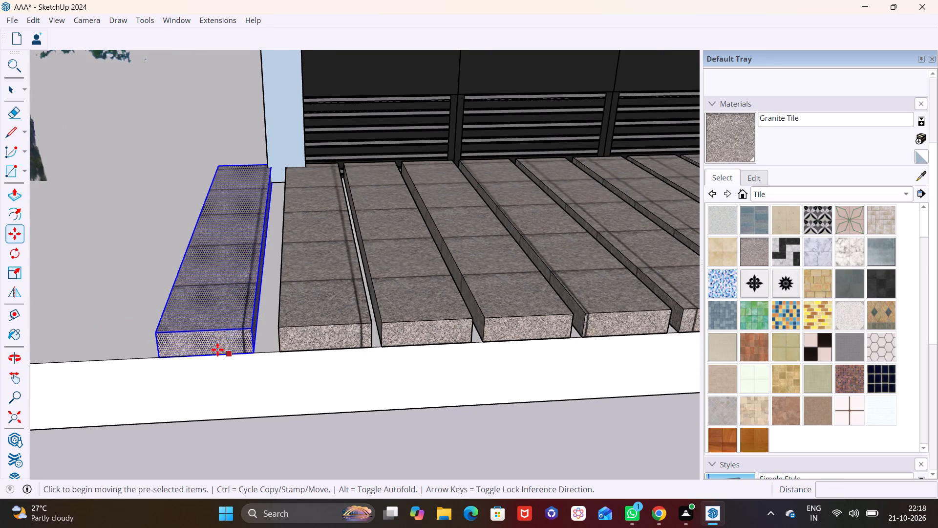
{"action": "scroll", "coordinate": [217, 350], "scroll_direction": "down", "scroll_amount": 4}
{"action": "left_click", "coordinate": [243, 349]}
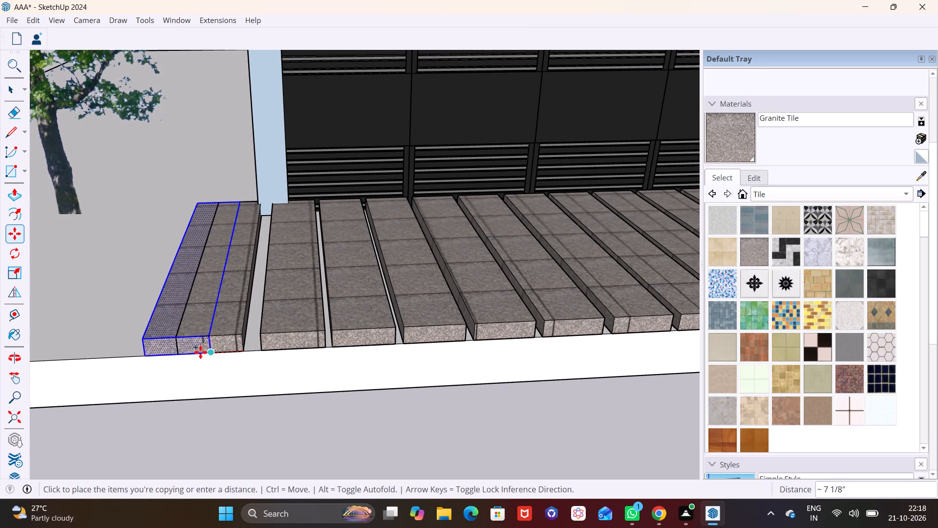
{"action": "left_click", "coordinate": [167, 352]}
Add six more copies of the end block at about 1' 4" to 1' 5 5/8" spacing, extending the paving row past the tree.
{"action": "scroll", "coordinate": [168, 348], "scroll_direction": "down", "scroll_amount": 3}
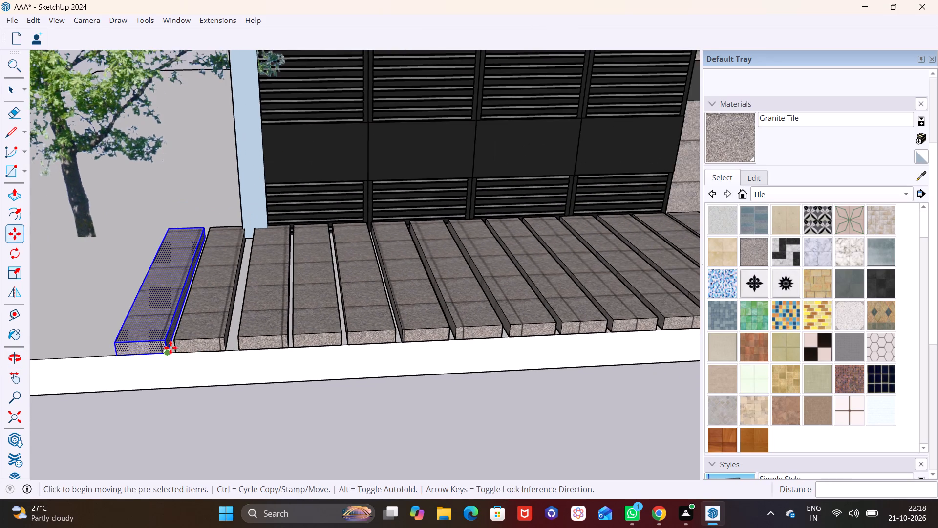
{"action": "scroll", "coordinate": [171, 348], "scroll_direction": "down", "scroll_amount": 1, "text": "shift"}
{"action": "middle_click_drag", "start_coordinate": [171, 348], "coordinate": [383, 322], "text": "shift"}
{"action": "left_click", "coordinate": [378, 328]}
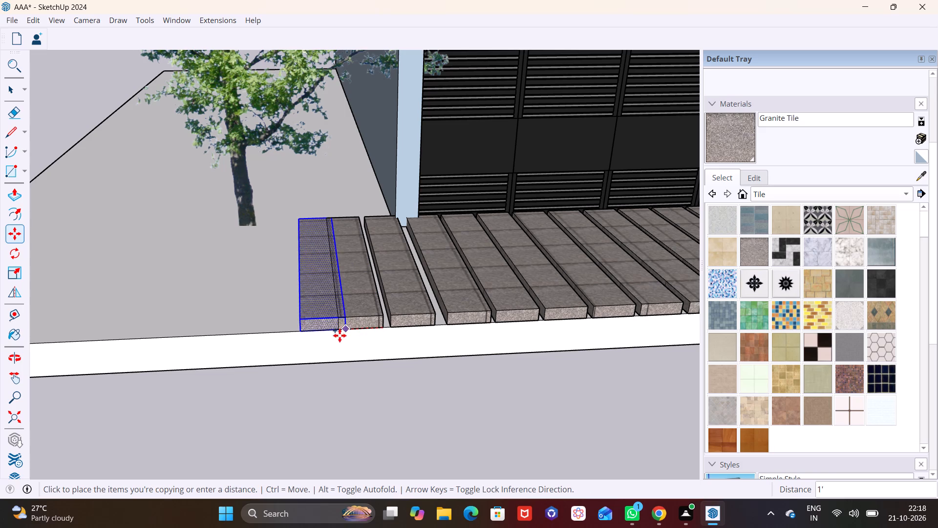
{"action": "left_click", "coordinate": [333, 336]}
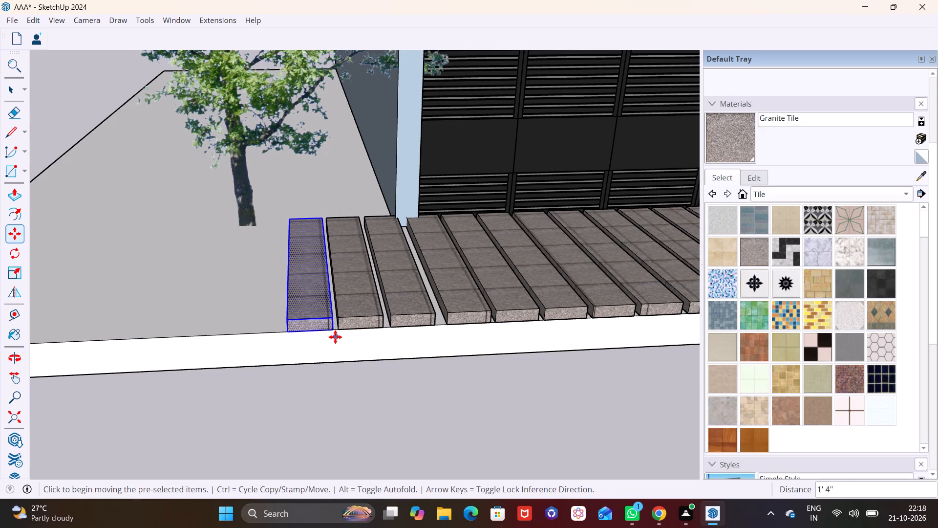
{"action": "left_click", "coordinate": [333, 327]}
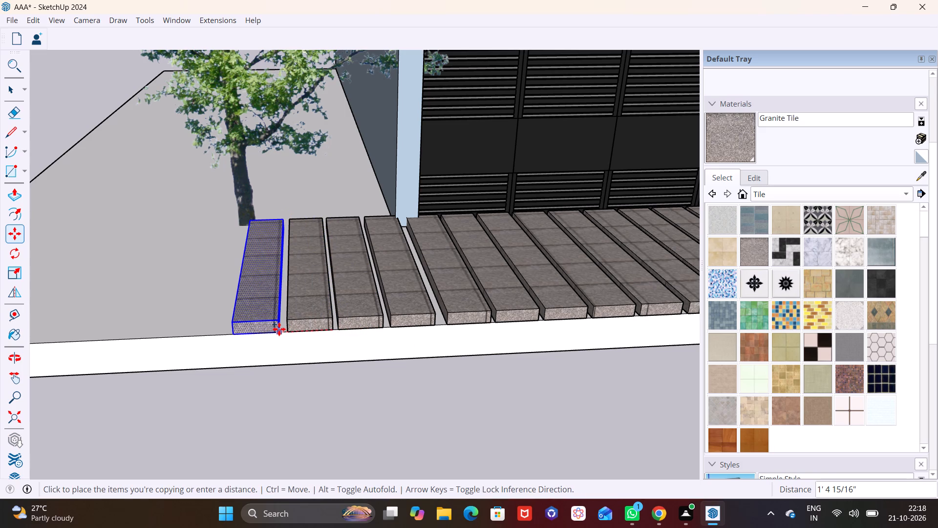
{"action": "left_click", "coordinate": [279, 329]}
{"action": "left_click", "coordinate": [279, 329]}
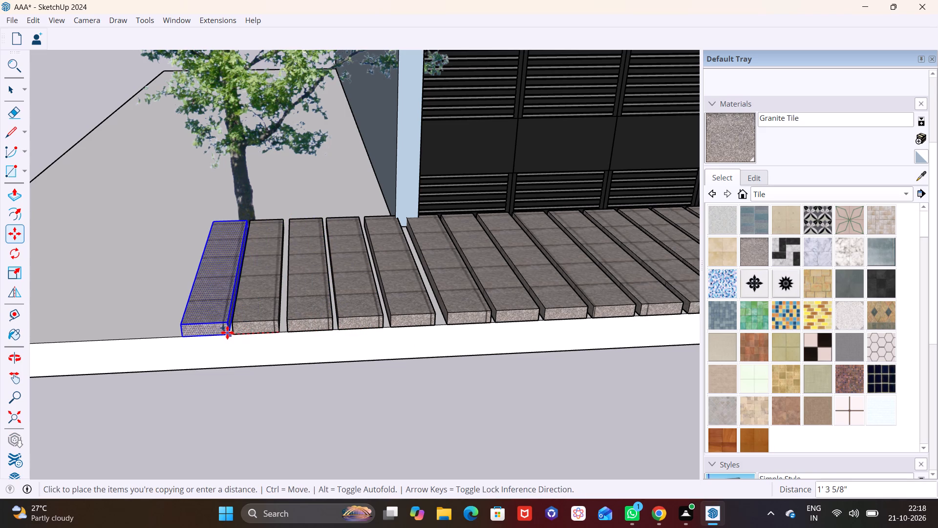
{"action": "left_click", "coordinate": [225, 332]}
{"action": "left_click", "coordinate": [226, 332]}
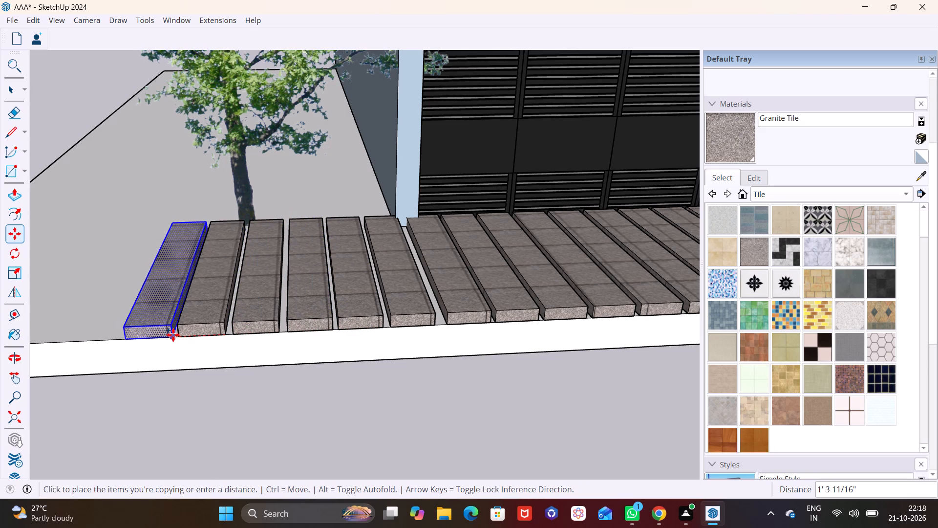
{"action": "left_click", "coordinate": [172, 335]}
{"action": "left_click", "coordinate": [169, 337]}
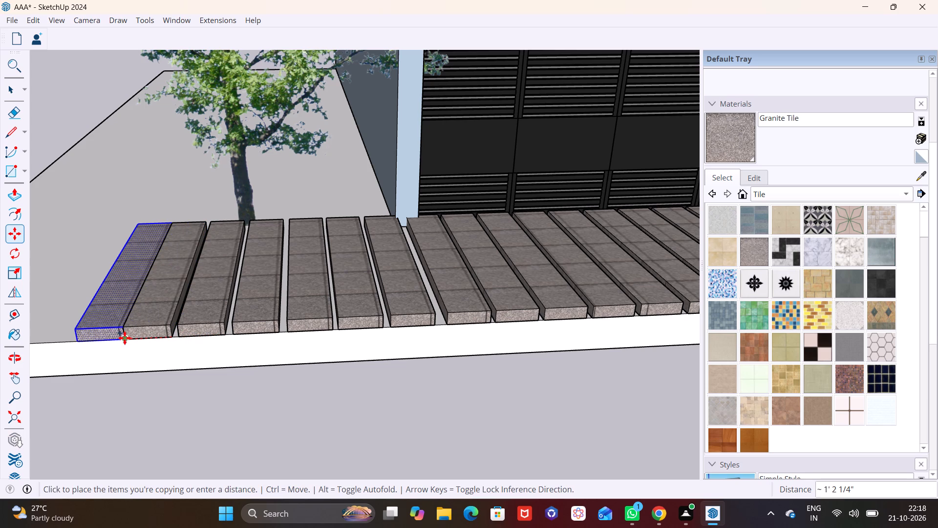
{"action": "left_click", "coordinate": [115, 336]}
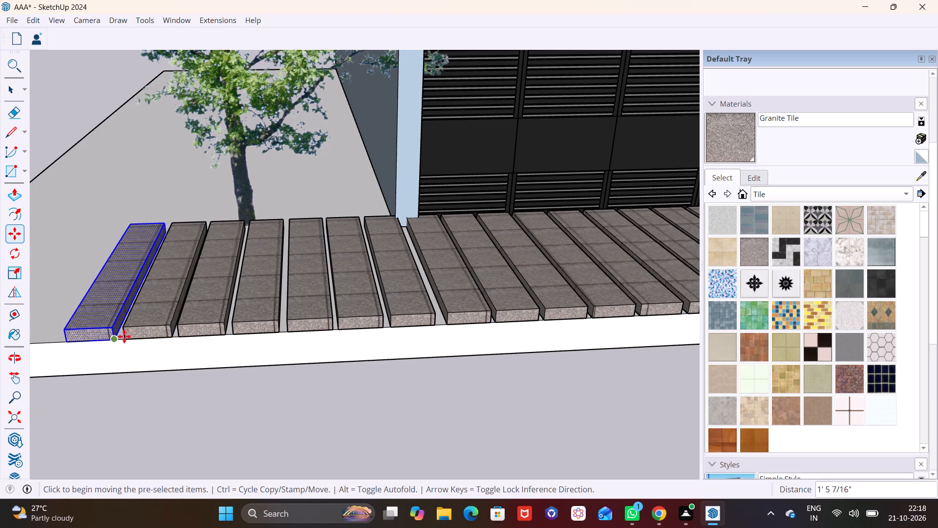
{"action": "left_click", "coordinate": [115, 339]}
{"action": "left_click", "coordinate": [56, 337]}
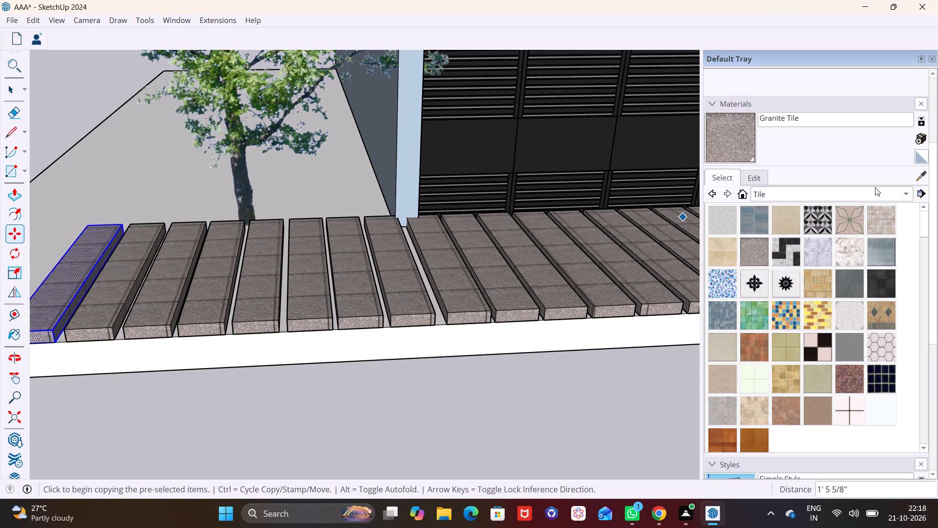
Sample the Granite Tile material from a paving block, apply it to the ground slab, and clear the selection.
{"action": "left_click", "coordinate": [920, 179]}
{"action": "left_click", "coordinate": [564, 303]}
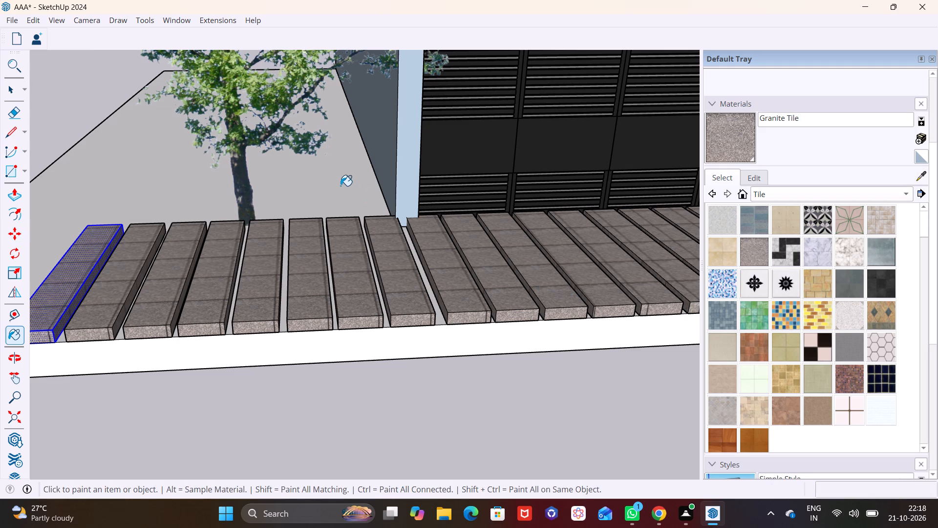
{"action": "left_click", "coordinate": [341, 186]}
{"action": "scroll", "coordinate": [361, 266], "scroll_direction": "down", "scroll_amount": 8}
{"action": "key", "text": "space"}
{"action": "left_click", "coordinate": [423, 366]}
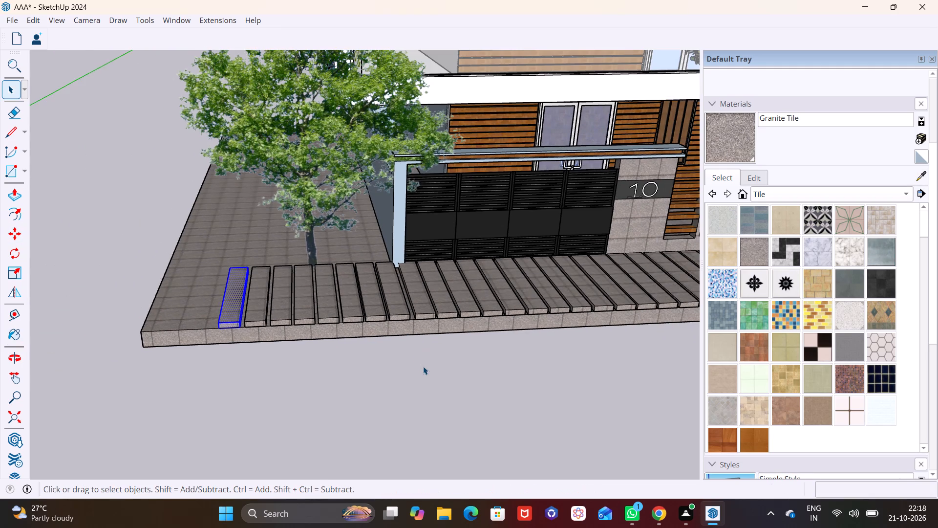
Examine the tiled ground slab, the extended paving row and the whole house exterior from the front.
{"action": "scroll", "coordinate": [429, 365], "scroll_direction": "down", "scroll_amount": 3}
{"action": "scroll", "coordinate": [433, 365], "scroll_direction": "down", "scroll_amount": 1, "text": "shift"}
{"action": "middle_click_drag", "start_coordinate": [433, 365], "coordinate": [151, 340], "text": "shift"}
{"action": "scroll", "coordinate": [299, 336], "scroll_direction": "down", "scroll_amount": 2}
{"action": "middle_click_drag", "start_coordinate": [311, 353], "coordinate": [301, 297]}
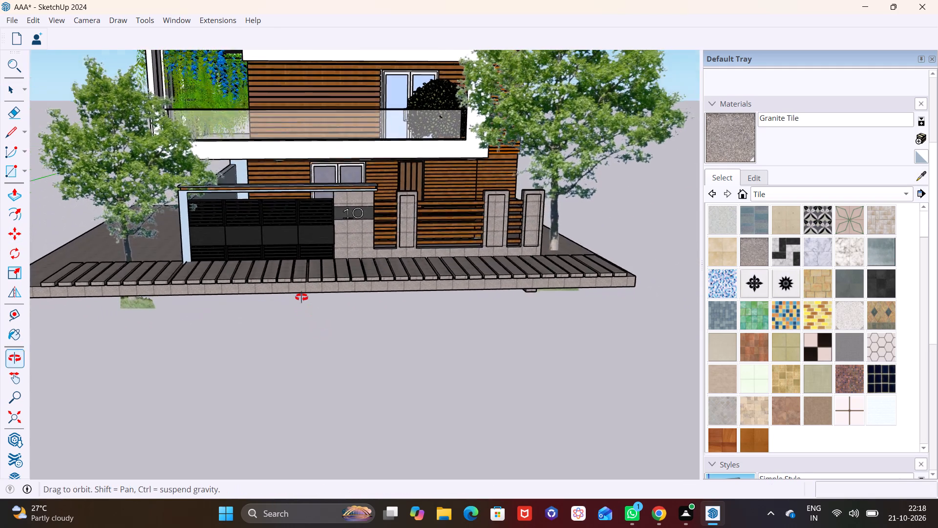
{"action": "middle_click_drag", "start_coordinate": [301, 297], "coordinate": [300, 295]}
{"action": "middle_click_drag", "start_coordinate": [377, 308], "coordinate": [377, 374], "text": "shift"}
{"action": "middle_click_drag", "start_coordinate": [387, 374], "coordinate": [378, 404]}
{"action": "middle_click_drag", "start_coordinate": [463, 315], "coordinate": [493, 344], "text": "shift"}
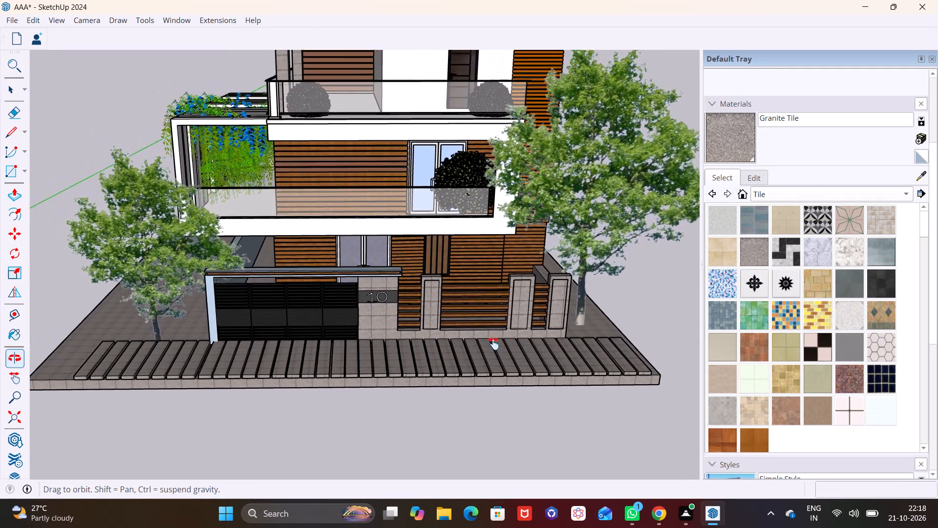
{"action": "middle_click_drag", "start_coordinate": [493, 344], "coordinate": [498, 349], "text": "shift"}
{"action": "scroll", "coordinate": [478, 322], "scroll_direction": "down", "scroll_amount": 2}
{"action": "middle_click_drag", "start_coordinate": [493, 331], "coordinate": [484, 380], "text": "shift"}
{"action": "scroll", "coordinate": [490, 361], "scroll_direction": "down", "scroll_amount": 2}
{"action": "middle_click", "coordinate": [491, 360], "text": "shift"}
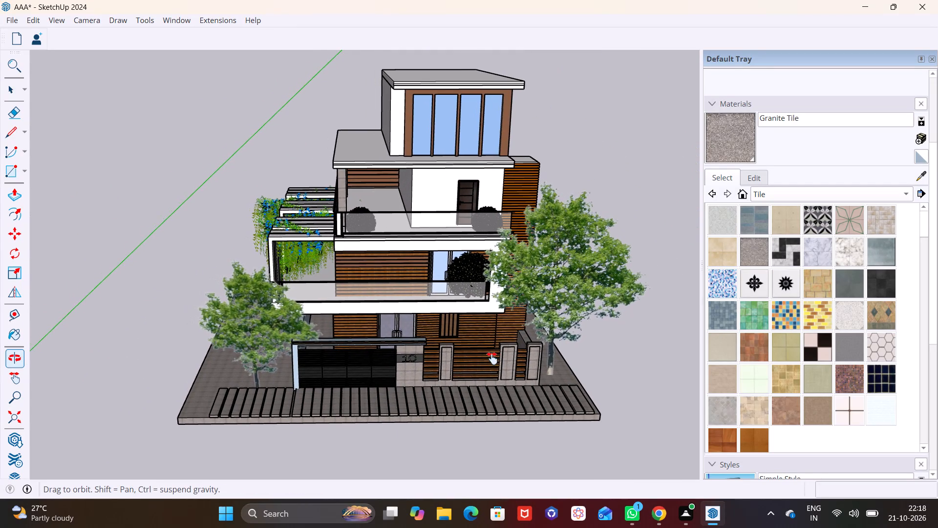
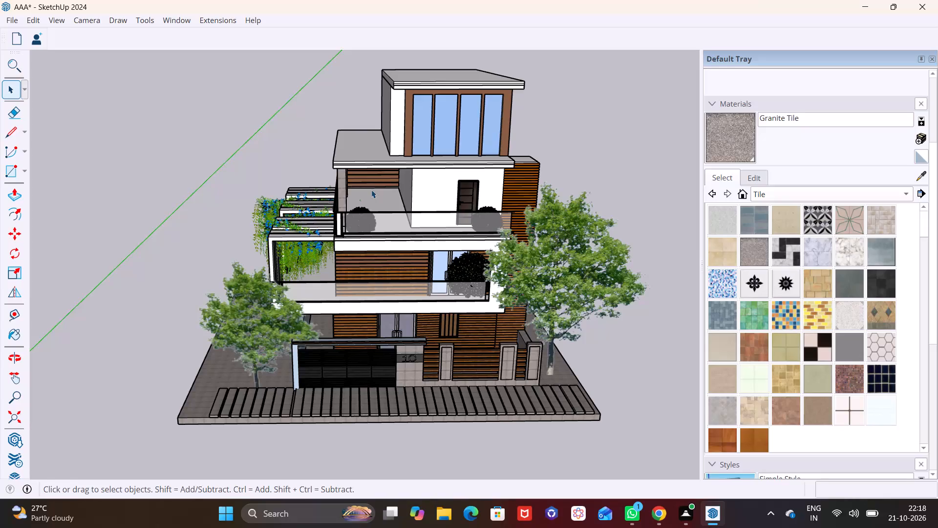
Raise the large tree beside the boundary wall so its grass base sits on top of the ground slab.
{"action": "middle_click_drag", "start_coordinate": [371, 190], "coordinate": [357, 133]}
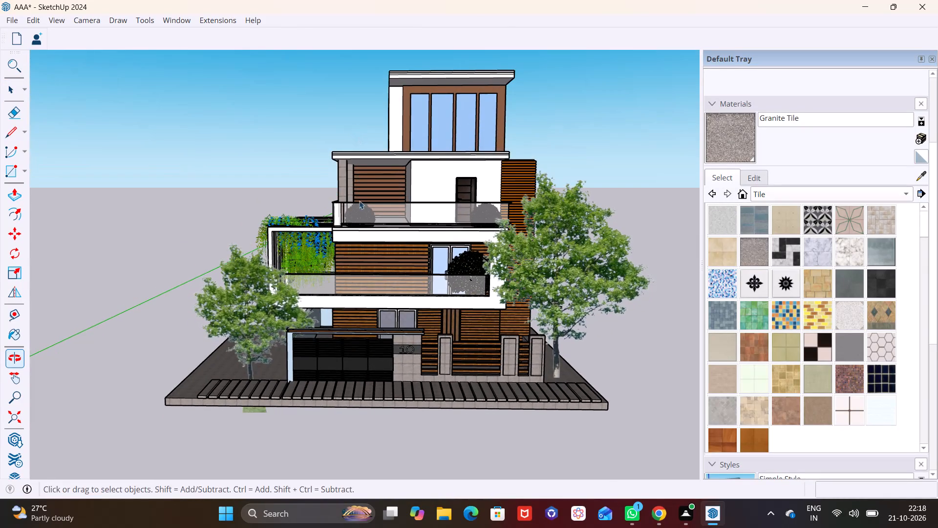
{"action": "middle_click_drag", "start_coordinate": [362, 218], "coordinate": [363, 279]}
{"action": "middle_click_drag", "start_coordinate": [373, 294], "coordinate": [370, 251]}
{"action": "middle_click_drag", "start_coordinate": [474, 380], "coordinate": [387, 222], "text": "shift"}
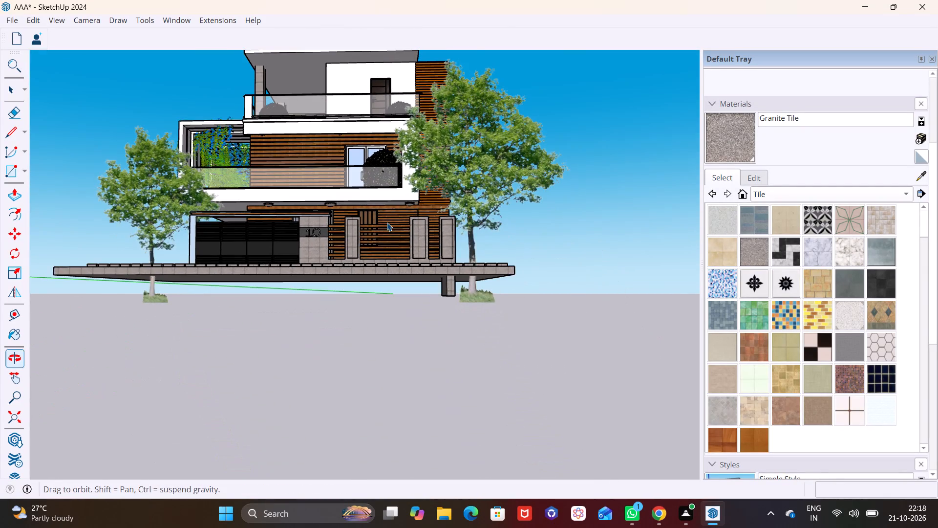
{"action": "middle_click_drag", "start_coordinate": [433, 305], "coordinate": [343, 349]}
{"action": "left_click", "coordinate": [458, 256]}
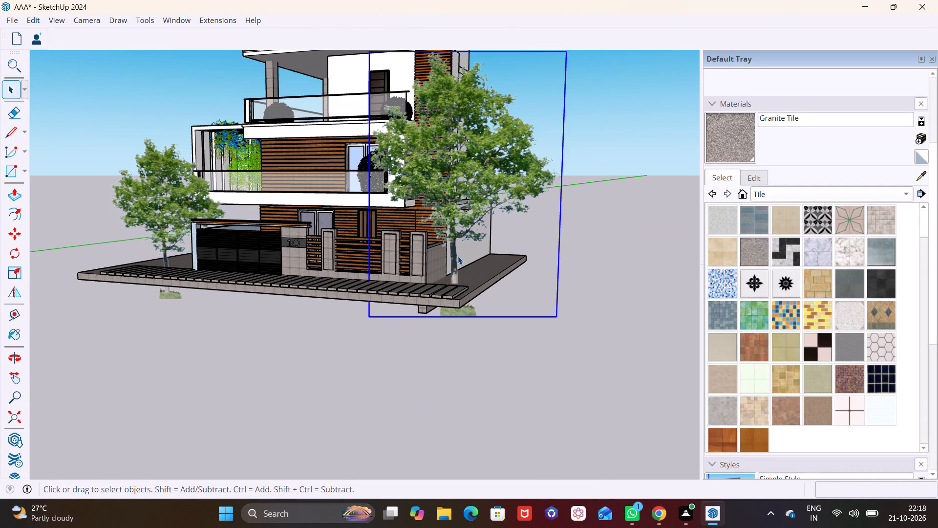
{"action": "key", "text": "m"}
{"action": "left_click", "coordinate": [466, 317]}
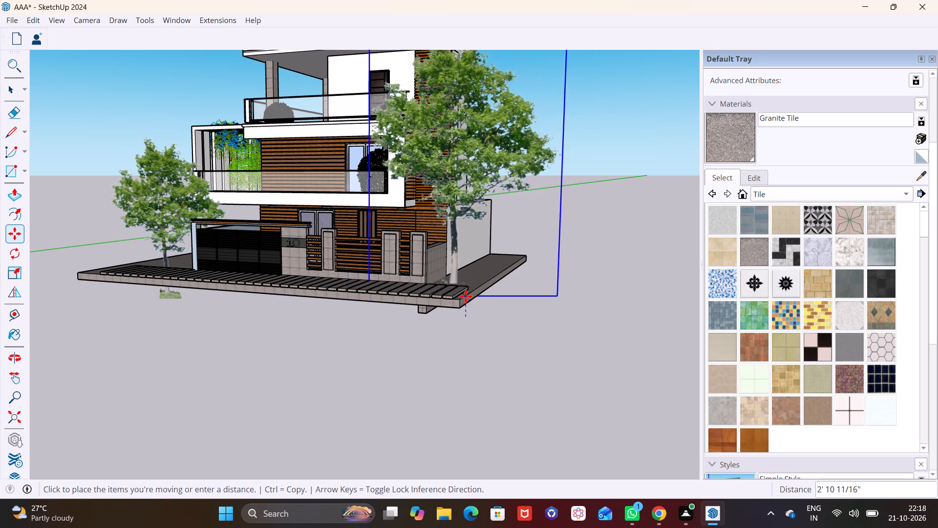
{"action": "left_click", "coordinate": [473, 288]}
Move the smaller tree beside the gate up so its trunk base stands on the ground slab.
{"action": "middle_click_drag", "start_coordinate": [362, 302], "coordinate": [380, 308]}
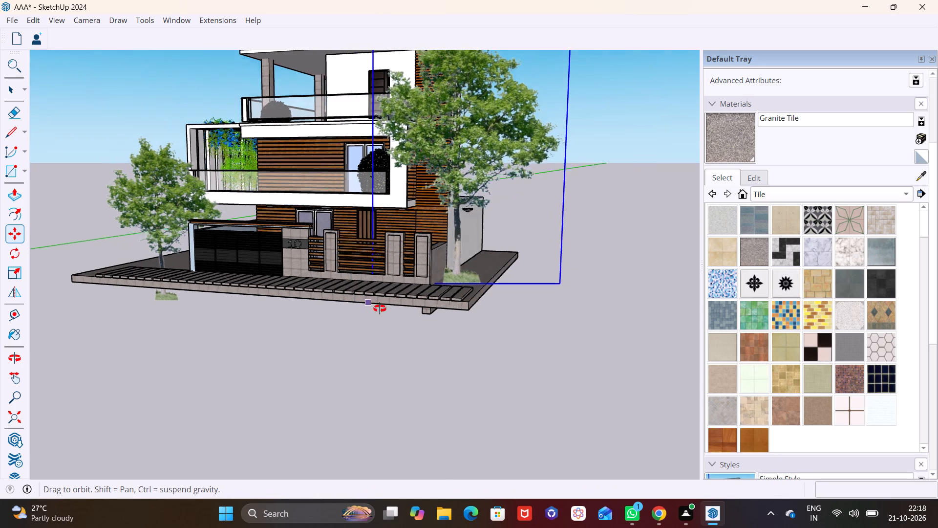
{"action": "middle_click_drag", "start_coordinate": [380, 308], "coordinate": [451, 315]}
{"action": "middle_click_drag", "start_coordinate": [363, 296], "coordinate": [452, 295], "text": "shift"}
{"action": "key", "text": "space"}
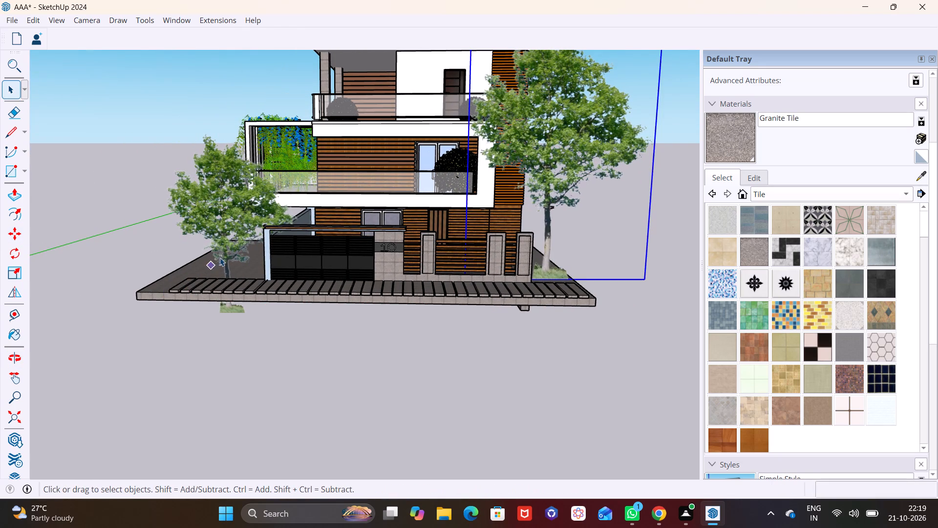
{"action": "left_click", "coordinate": [224, 254]}
{"action": "left_click", "coordinate": [234, 311]}
{"action": "key", "text": "m"}
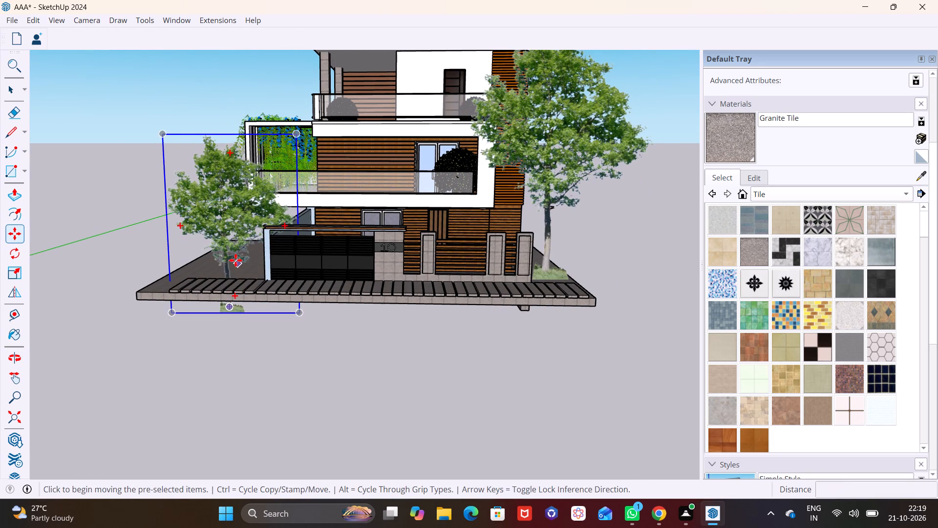
{"action": "left_click", "coordinate": [235, 260]}
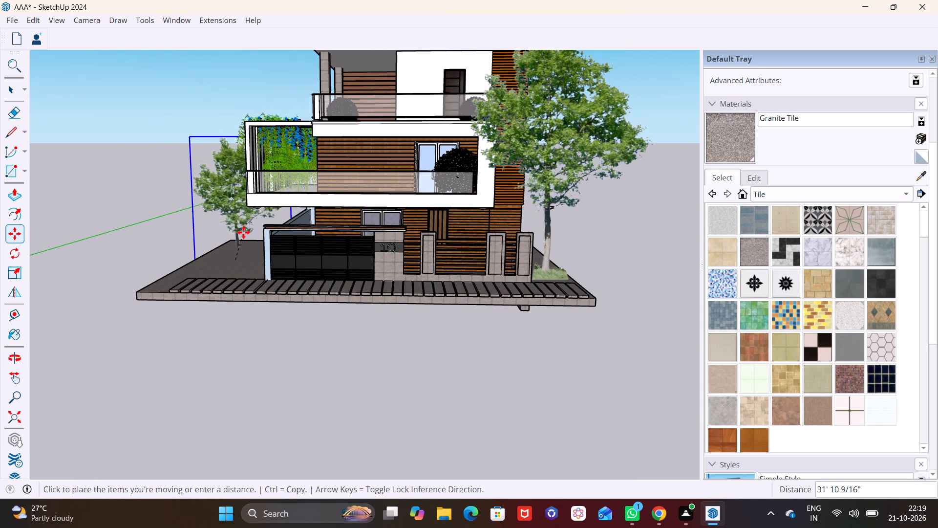
{"action": "left_click", "coordinate": [240, 235]}
Push the bottom face of the block protruding beneath the ground slab up to the slab's underside, and clear the selection.
{"action": "middle_click_drag", "start_coordinate": [257, 328], "coordinate": [252, 242]}
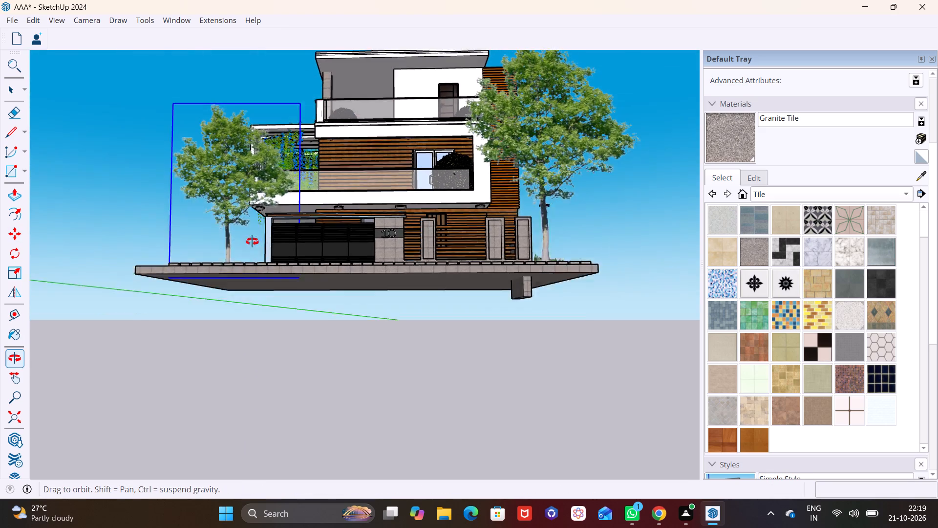
{"action": "middle_click_drag", "start_coordinate": [252, 242], "coordinate": [243, 233]}
{"action": "scroll", "coordinate": [478, 309], "scroll_direction": "up", "scroll_amount": 8}
{"action": "middle_click_drag", "start_coordinate": [601, 288], "coordinate": [442, 280]}
{"action": "key", "text": "space"}
{"action": "double_click", "coordinate": [447, 234]}
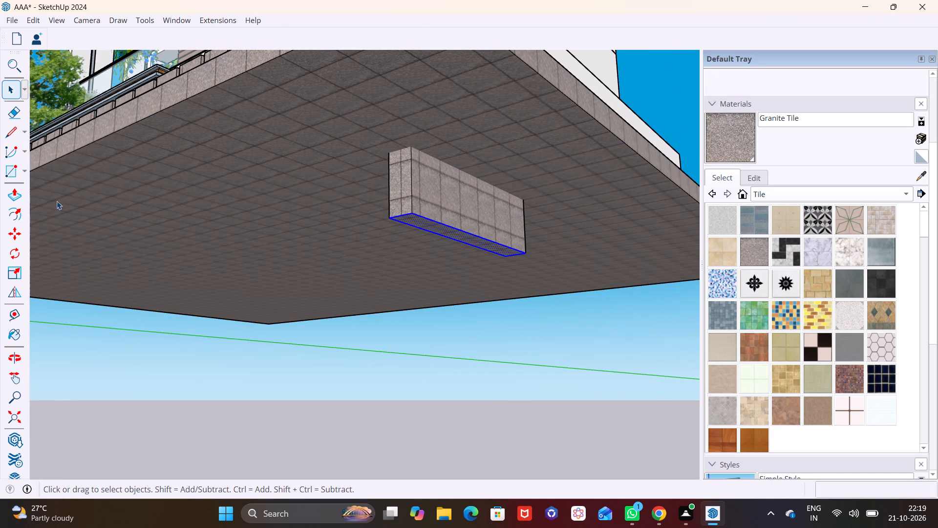
{"action": "left_click", "coordinate": [19, 191]}
{"action": "left_click", "coordinate": [465, 239]}
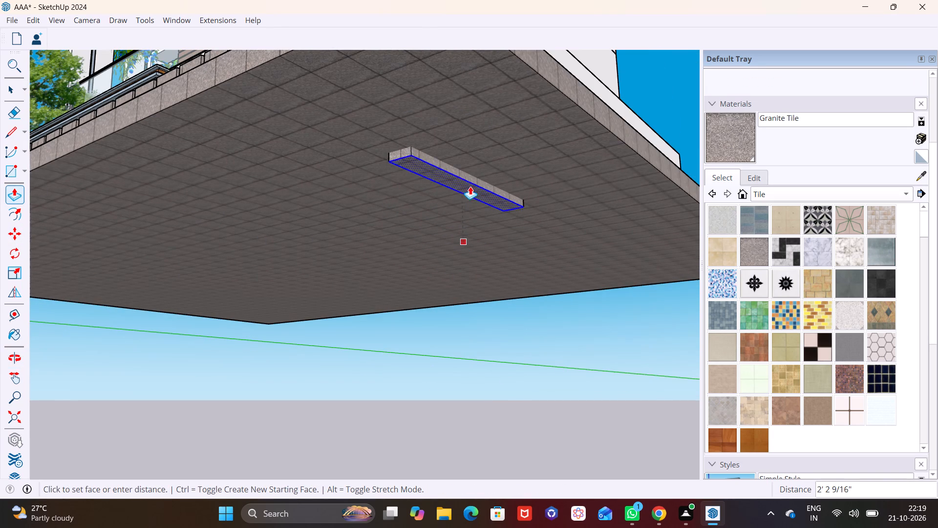
{"action": "left_click", "coordinate": [470, 181]}
{"action": "key", "text": "space"}
{"action": "left_click", "coordinate": [511, 336]}
Examine the whole house exterior from the front, including both repositioned trees, the gate and the paving row.
{"action": "scroll", "coordinate": [511, 336], "scroll_direction": "down", "scroll_amount": 6}
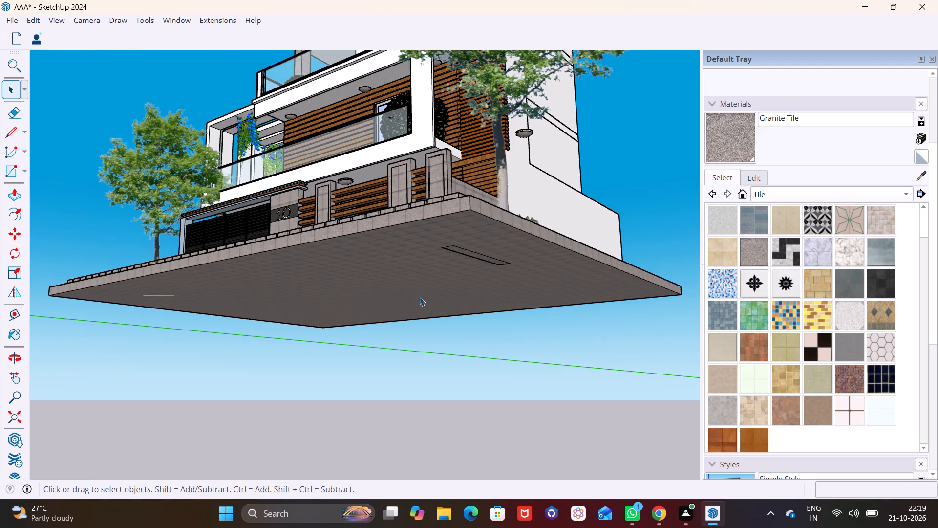
{"action": "middle_click_drag", "start_coordinate": [420, 297], "coordinate": [549, 388]}
{"action": "middle_click_drag", "start_coordinate": [488, 295], "coordinate": [584, 420], "text": "shift"}
{"action": "middle_click_drag", "start_coordinate": [576, 360], "coordinate": [593, 302]}
{"action": "middle_click_drag", "start_coordinate": [536, 301], "coordinate": [530, 354], "text": "shift"}
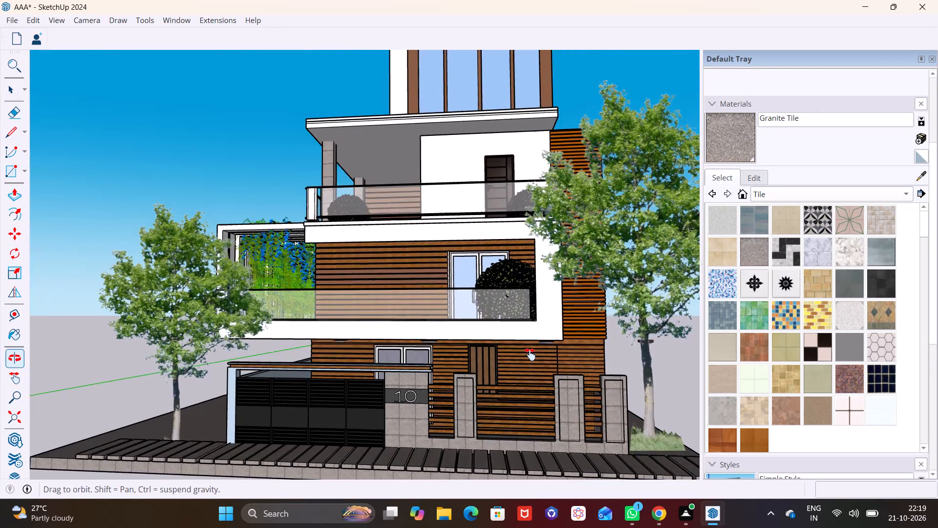
{"action": "middle_click_drag", "start_coordinate": [530, 354], "coordinate": [528, 361], "text": "shift"}
{"action": "middle_click_drag", "start_coordinate": [557, 356], "coordinate": [579, 331]}
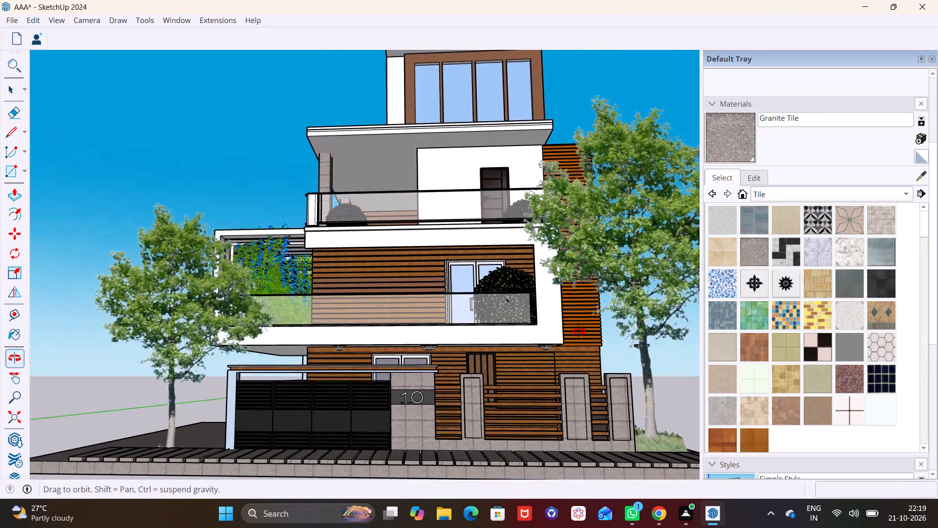
{"action": "middle_click_drag", "start_coordinate": [579, 331], "coordinate": [578, 322]}
{"action": "middle_click_drag", "start_coordinate": [533, 323], "coordinate": [492, 335], "text": "shift"}
{"action": "scroll", "coordinate": [491, 336], "scroll_direction": "down", "scroll_amount": 1}
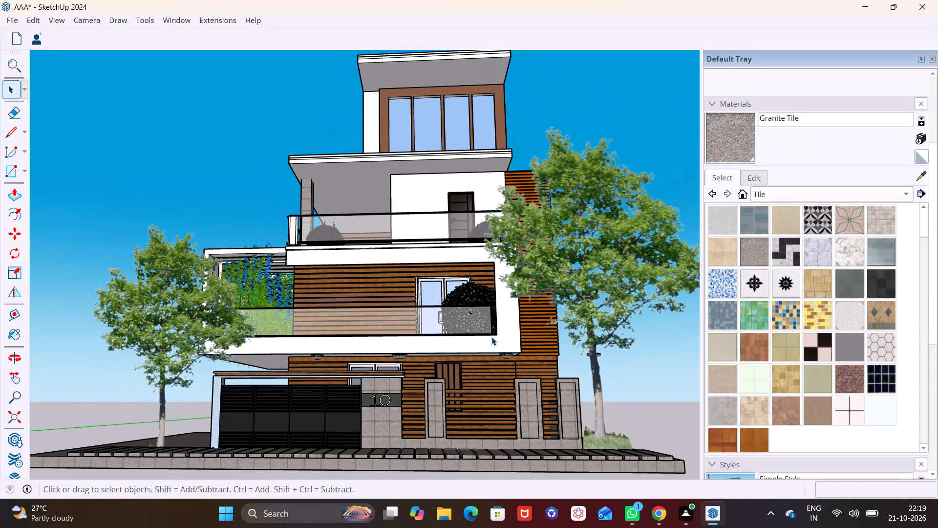
{"action": "middle_click_drag", "start_coordinate": [491, 337], "coordinate": [482, 348], "text": "shift"}
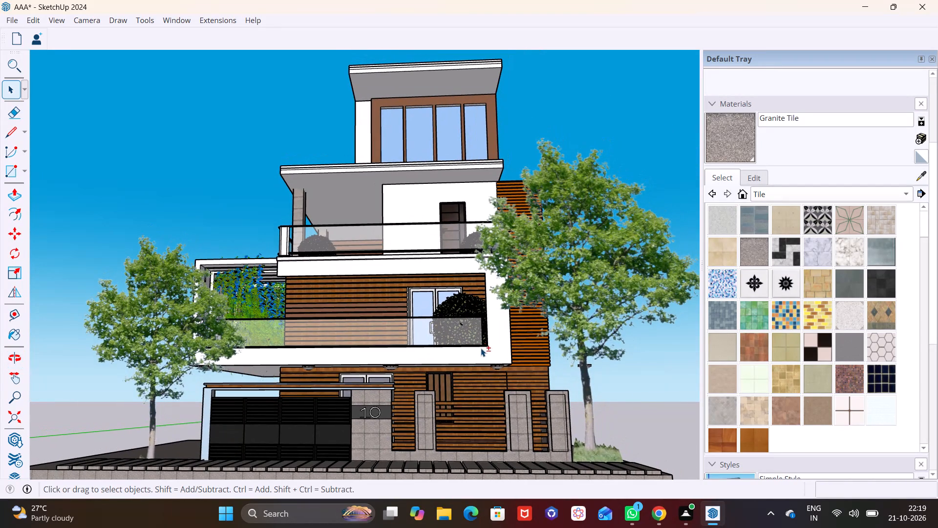
{"action": "middle_click_drag", "start_coordinate": [481, 348], "coordinate": [488, 342], "text": "shift"}
{"action": "middle_click_drag", "start_coordinate": [487, 342], "coordinate": [491, 327]}
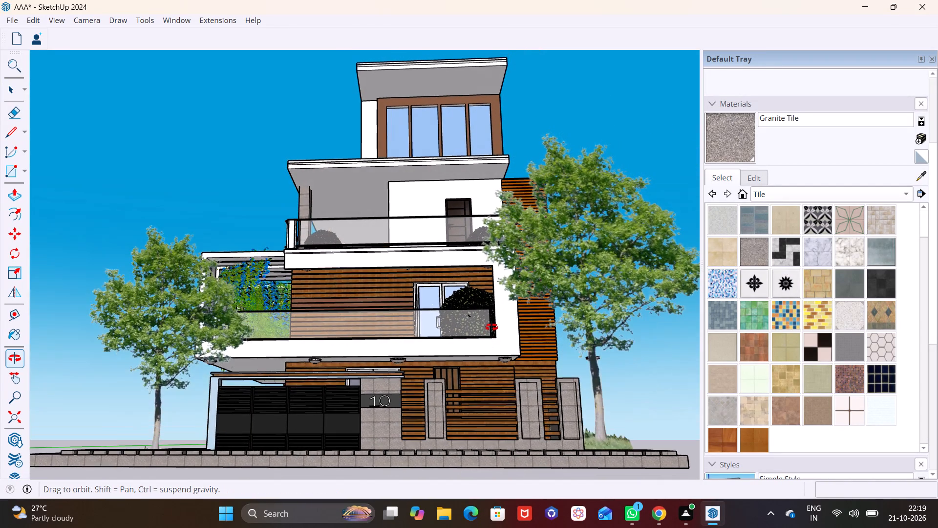
{"action": "middle_click_drag", "start_coordinate": [491, 327], "coordinate": [490, 323]}
{"action": "middle_click_drag", "start_coordinate": [490, 323], "coordinate": [494, 339], "text": "shift"}
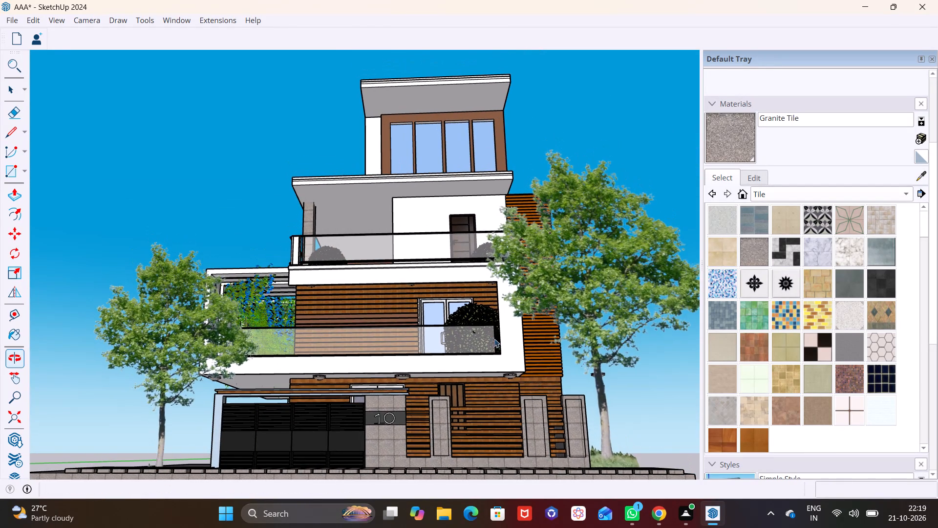
{"action": "middle_click_drag", "start_coordinate": [493, 347], "coordinate": [493, 363]}
{"action": "middle_click_drag", "start_coordinate": [493, 363], "coordinate": [490, 327], "text": "shift"}
{"action": "middle_click_drag", "start_coordinate": [488, 329], "coordinate": [490, 345]}
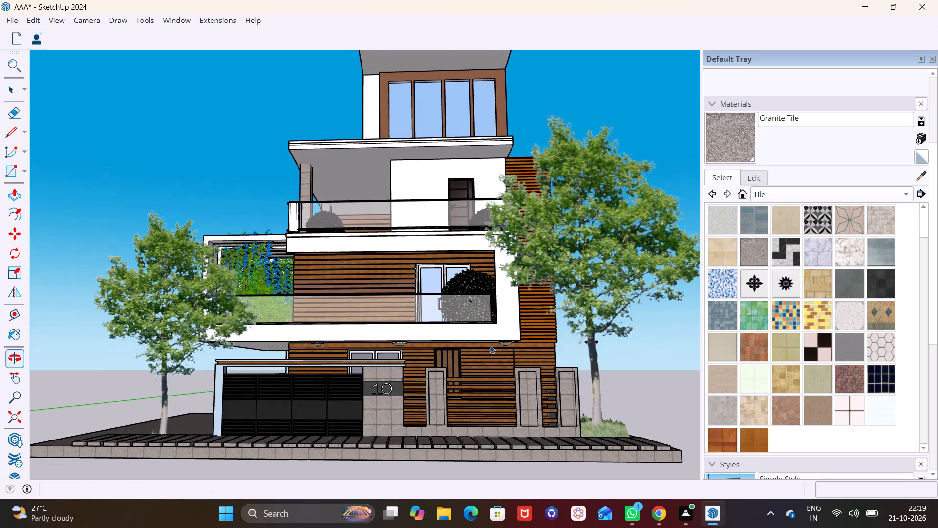
{"action": "middle_click_drag", "start_coordinate": [511, 319], "coordinate": [508, 342], "text": "shift"}
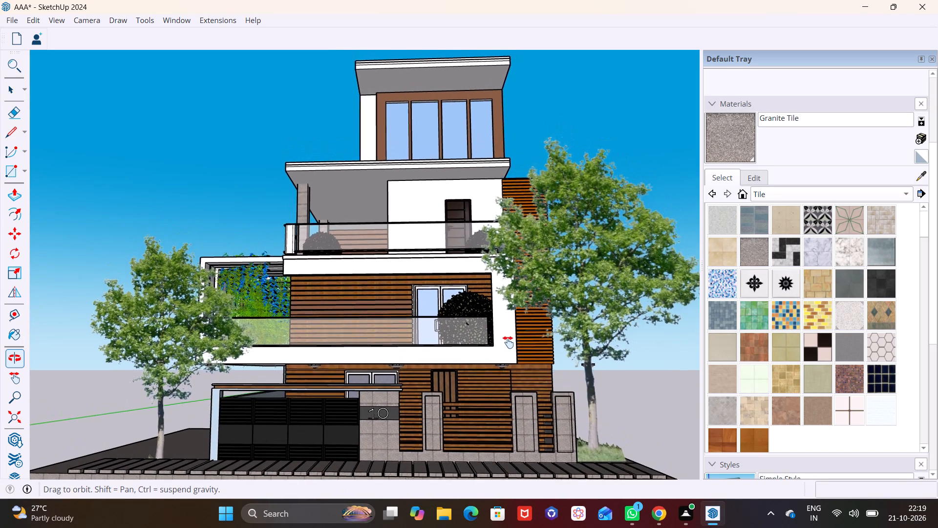
{"action": "middle_click_drag", "start_coordinate": [508, 342], "coordinate": [505, 344], "text": "shift"}
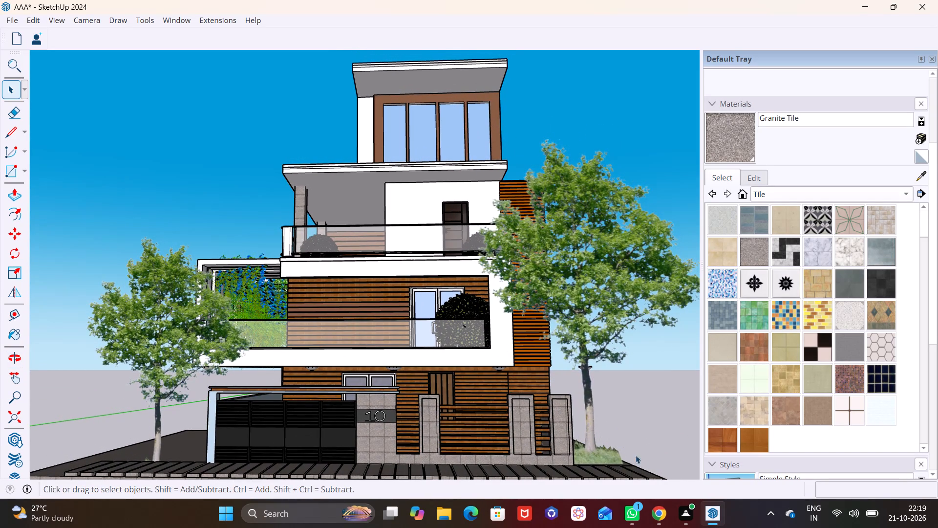
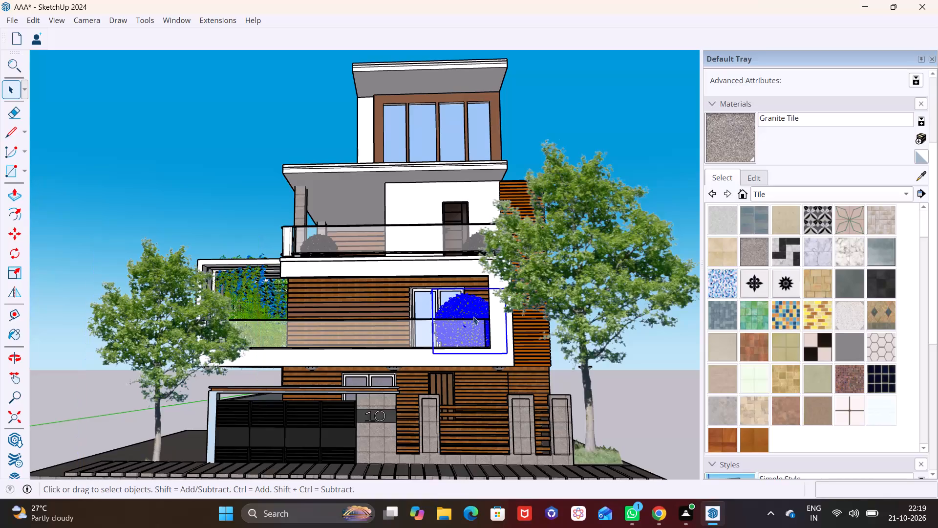
Examine the front facade's elements individually, selecting the ground-floor window, upper-floor door, top roof slab, hanging plants and boundary wall pillars.
{"action": "left_click", "coordinate": [384, 380]}
{"action": "left_click", "coordinate": [435, 387]}
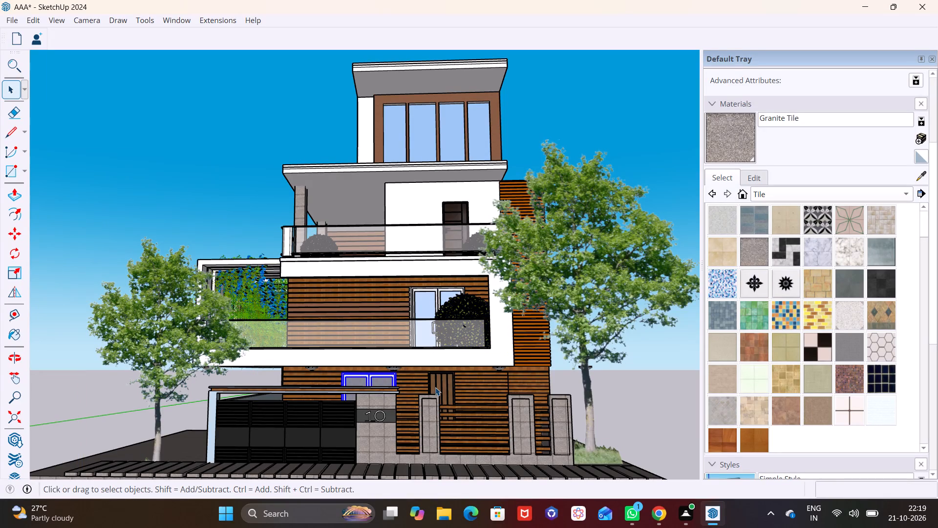
{"action": "left_click", "coordinate": [433, 411]}
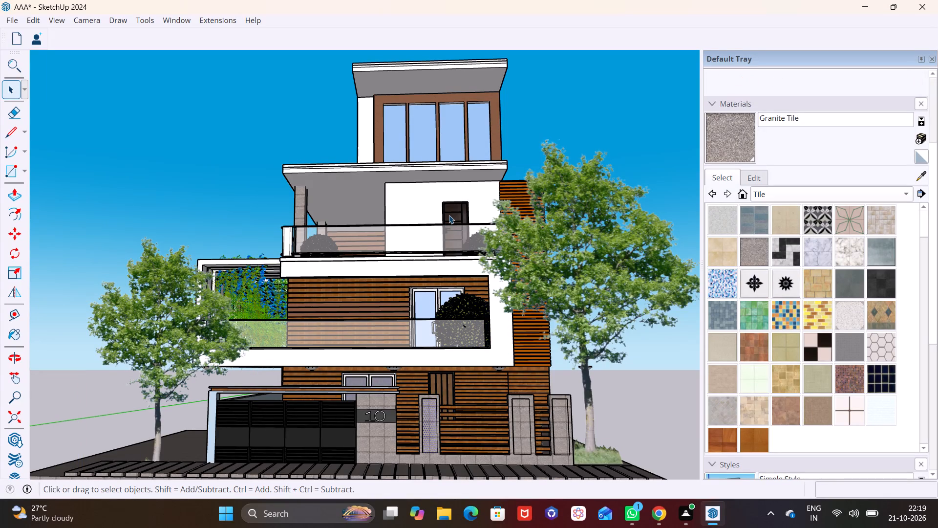
{"action": "left_click", "coordinate": [449, 215]}
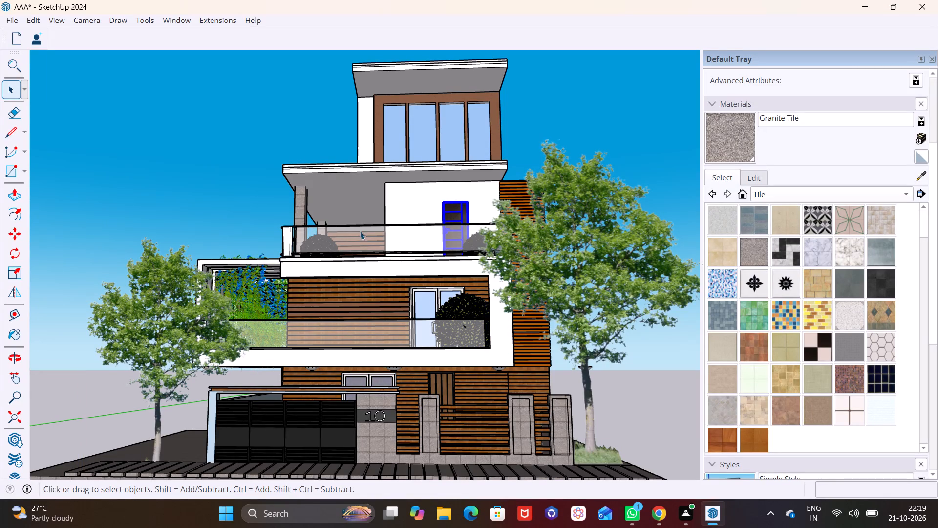
{"action": "left_click", "coordinate": [374, 131]}
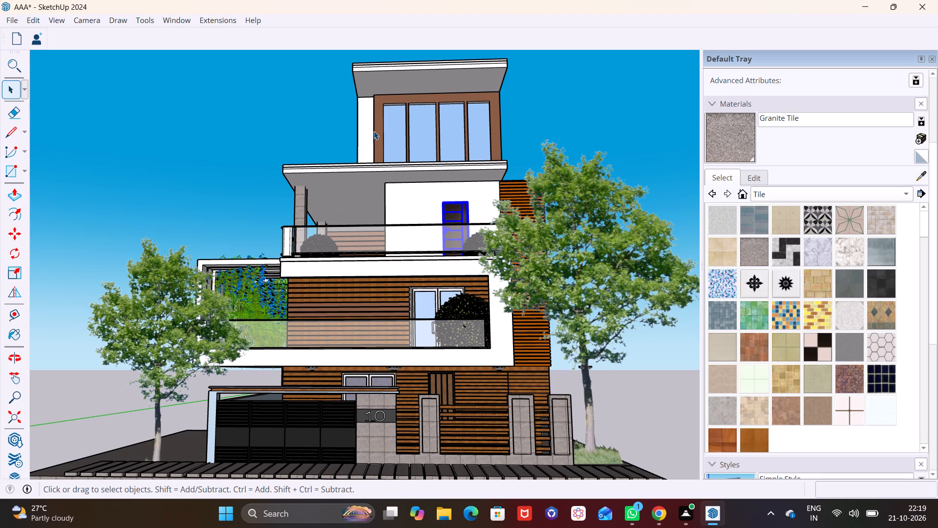
{"action": "left_click", "coordinate": [369, 88]}
{"action": "left_click", "coordinate": [494, 238]}
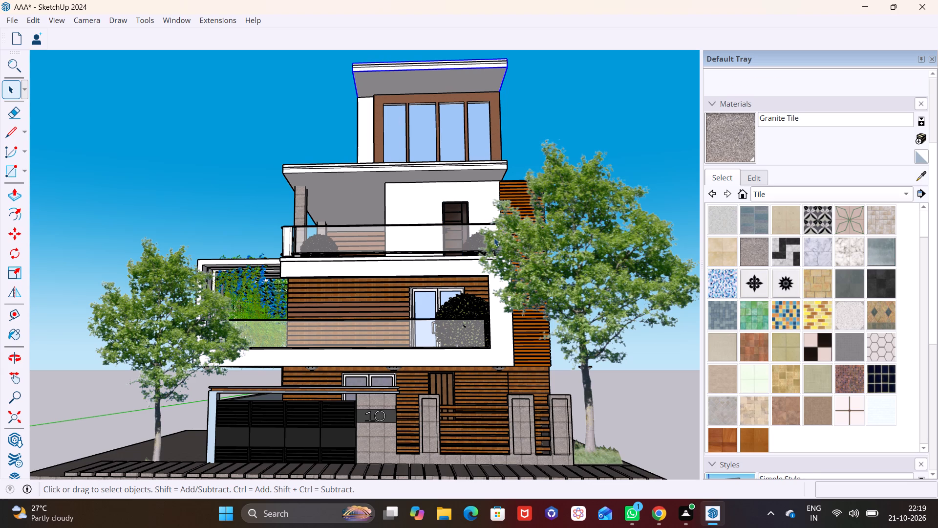
{"action": "left_click", "coordinate": [190, 299]}
{"action": "left_click", "coordinate": [254, 291]}
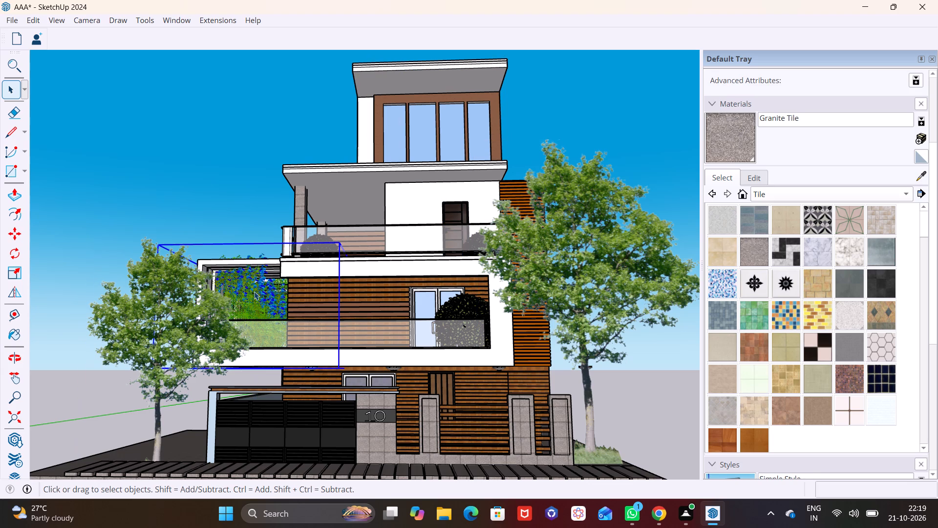
{"action": "left_click", "coordinate": [385, 420]}
{"action": "left_click", "coordinate": [437, 413]}
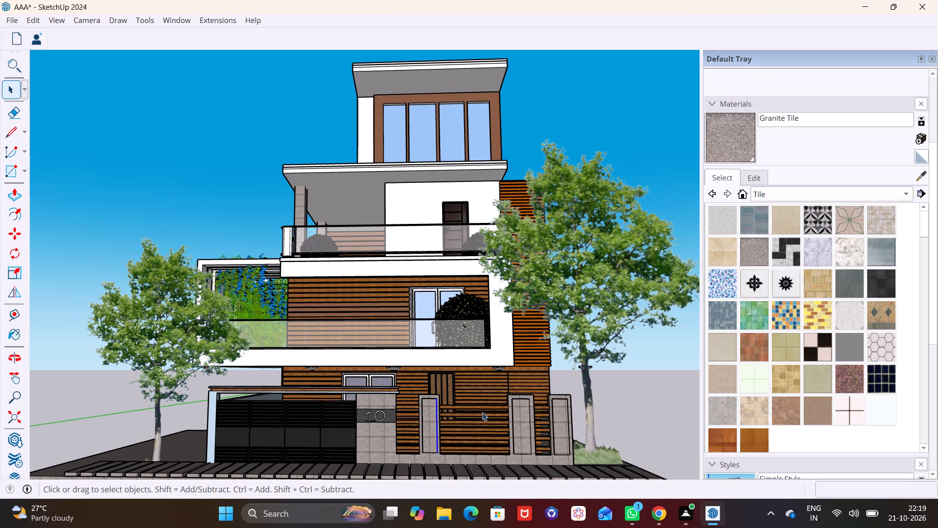
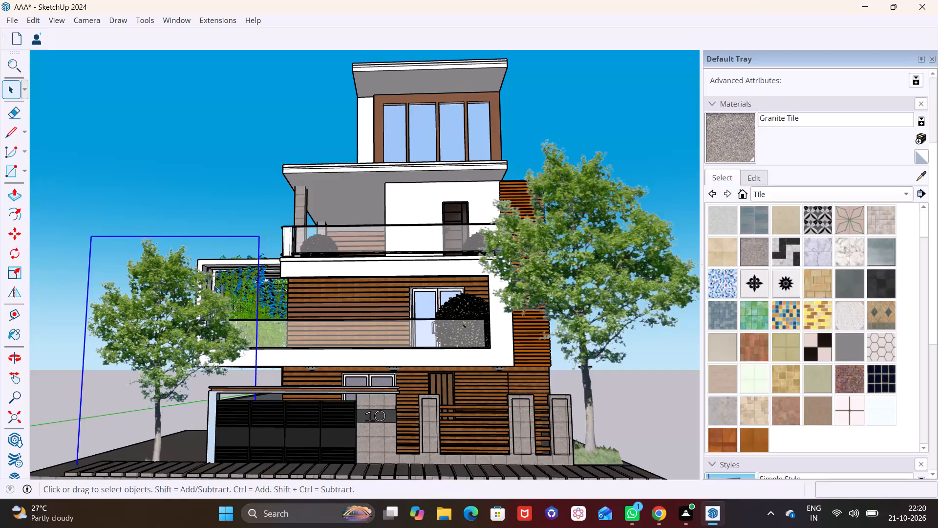
Move the round bush on the middle-floor balcony about 1' 7" along the facade toward the hanging plants.
{"action": "left_click_drag", "start_coordinate": [552, 280], "coordinate": [561, 264]}
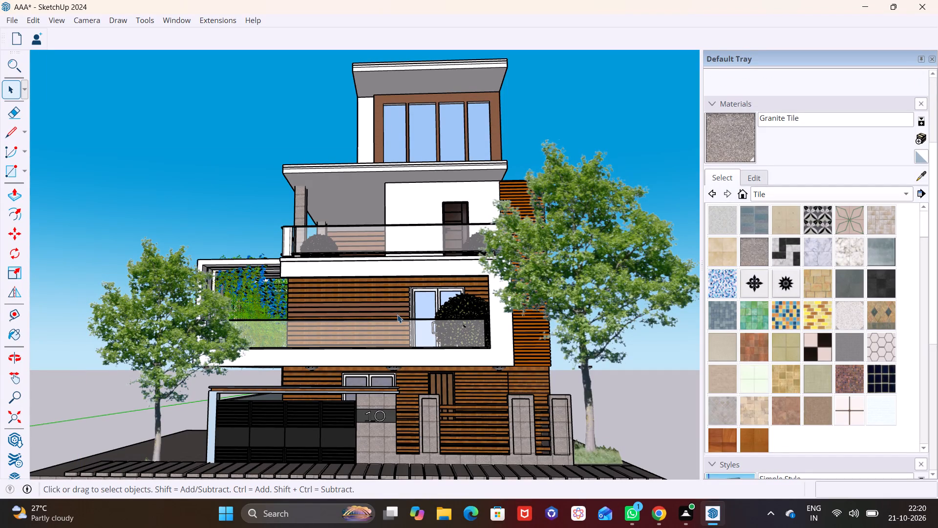
{"action": "left_click", "coordinate": [461, 306]}
{"action": "scroll", "coordinate": [457, 310], "scroll_direction": "up", "scroll_amount": 2}
{"action": "left_click", "coordinate": [457, 310]}
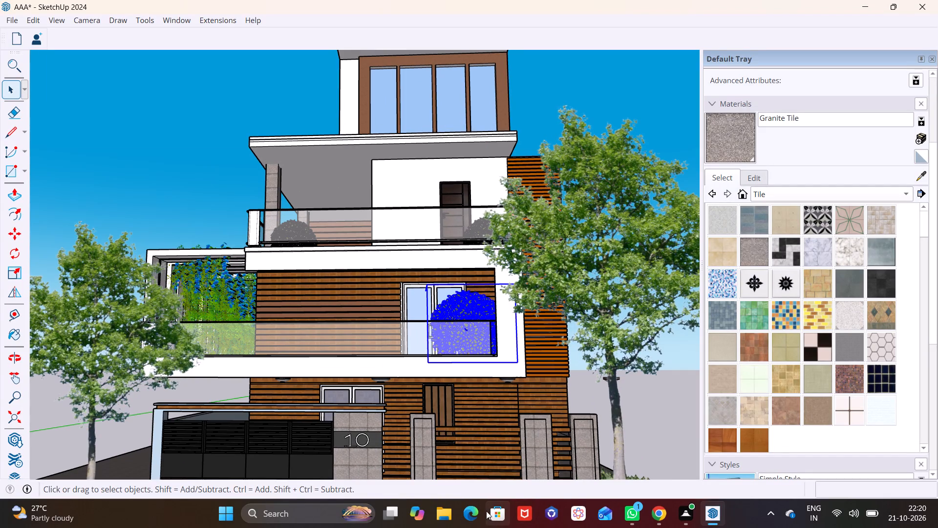
{"action": "key", "text": "m"}
{"action": "left_click", "coordinate": [479, 316]}
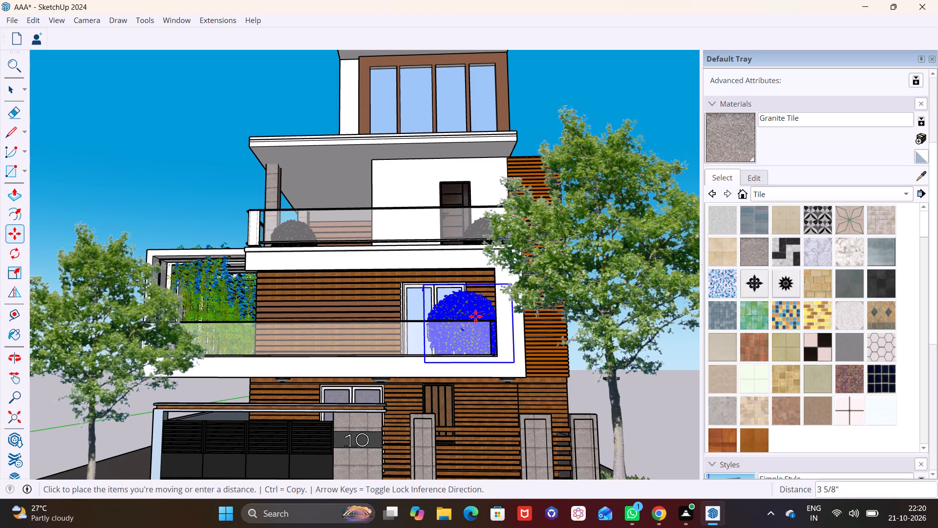
{"action": "left_click", "coordinate": [464, 316]}
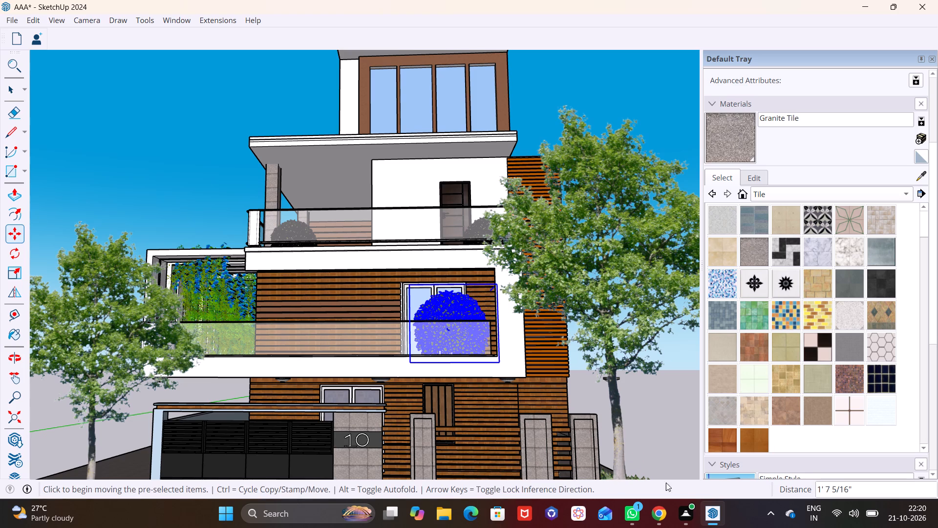
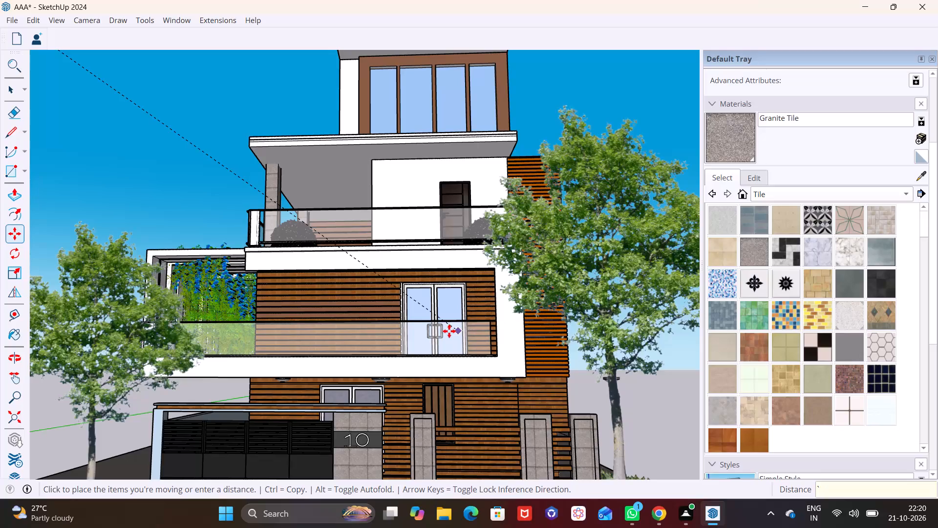
Undo the last move of the round bush on the middle-floor balcony and clear the selection.
{"action": "key", "text": "ctrl+z"}
{"action": "key", "text": "space"}
{"action": "key", "text": "space"}
{"action": "key", "text": "space"}
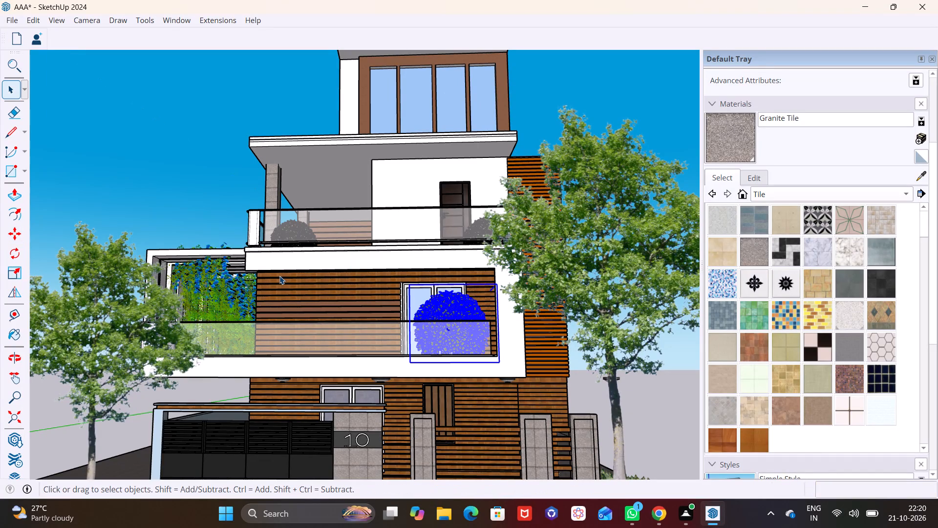
{"action": "key", "text": "grave"}
{"action": "left_click", "coordinate": [465, 309]}
{"action": "left_click", "coordinate": [355, 320]}
{"action": "left_click", "coordinate": [156, 185]}
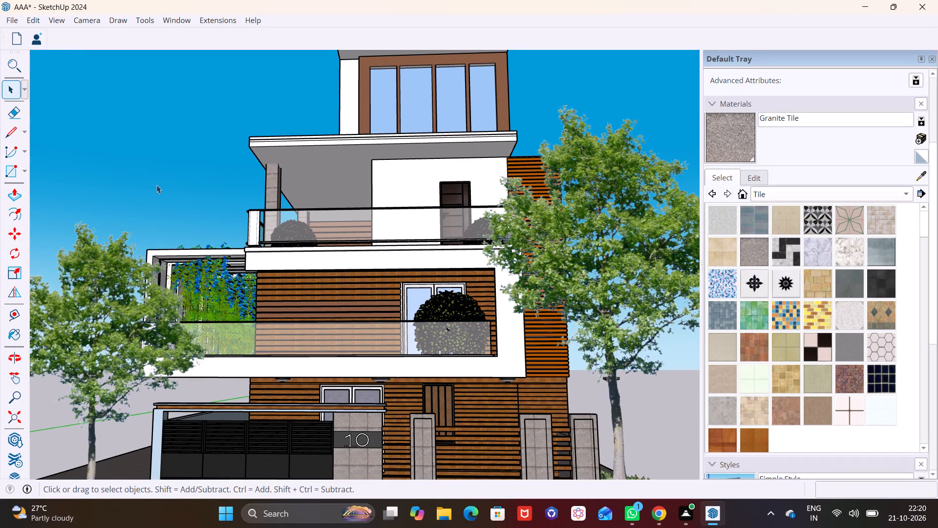
Sample Wood Floor Parquet from the middle-floor wall cladding and paint the mismatched darker slats beside the balcony door with it.
{"action": "scroll", "coordinate": [317, 286], "scroll_direction": "up", "scroll_amount": 7}
{"action": "middle_click_drag", "start_coordinate": [371, 325], "coordinate": [371, 342]}
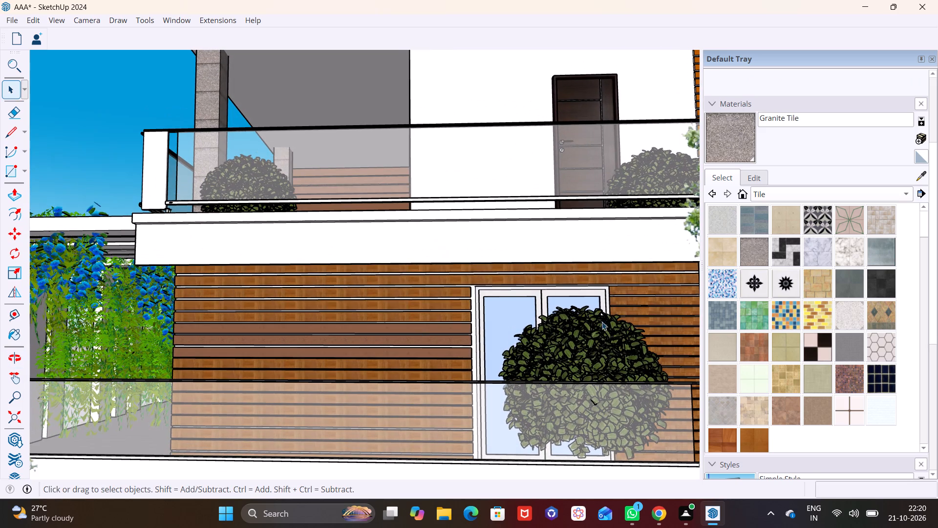
{"action": "left_click", "coordinate": [923, 178]}
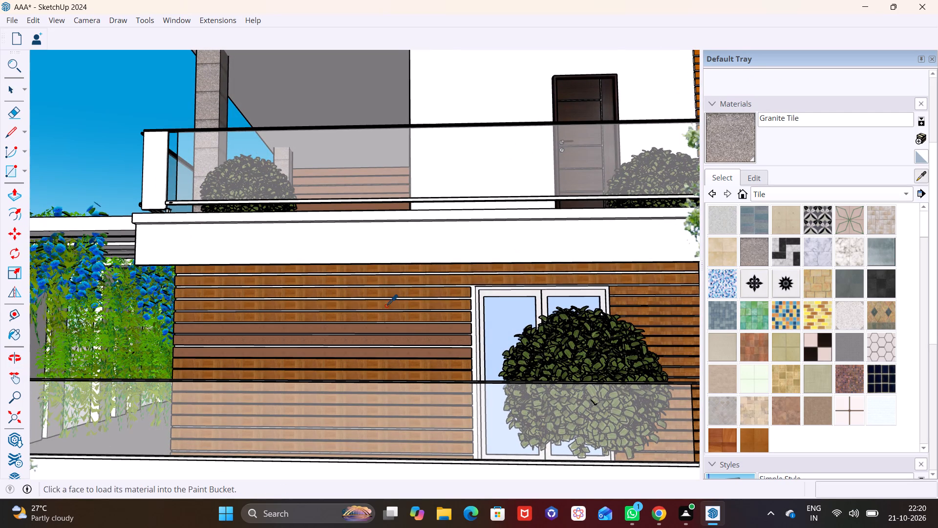
{"action": "left_click", "coordinate": [386, 306]}
{"action": "left_click", "coordinate": [387, 326]}
{"action": "left_click", "coordinate": [395, 344]}
{"action": "left_click", "coordinate": [399, 358]}
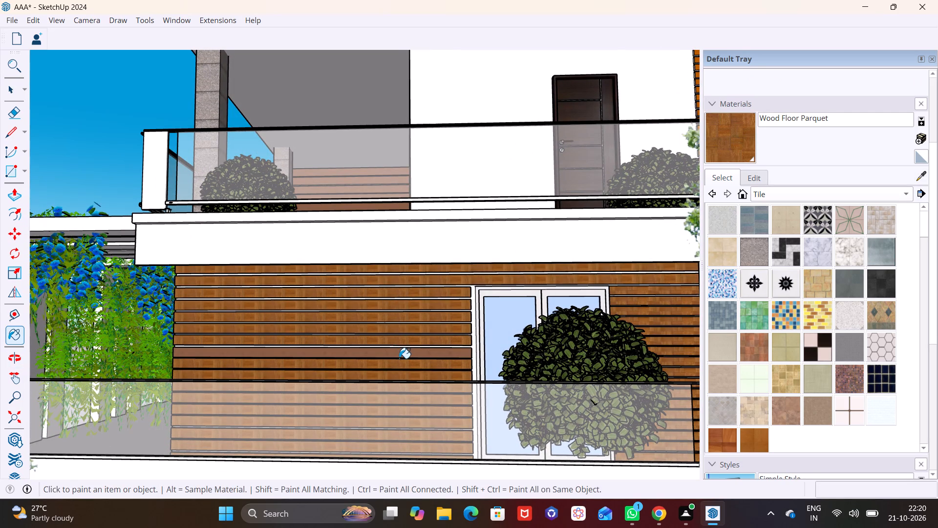
Examine the whole front facade, its wood cladding, balcony plants and trees from slightly different front angles.
{"action": "scroll", "coordinate": [430, 359], "scroll_direction": "down", "scroll_amount": 8}
{"action": "scroll", "coordinate": [440, 398], "scroll_direction": "down", "scroll_amount": 2}
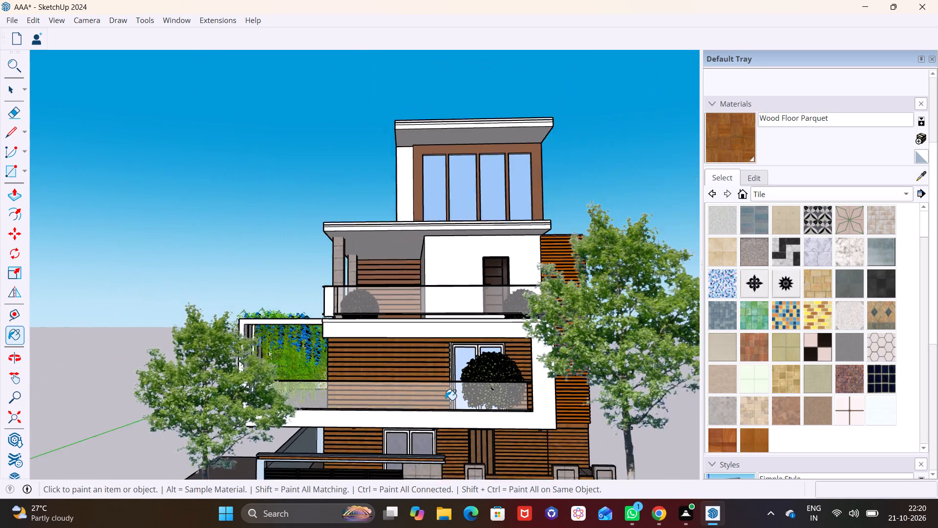
{"action": "scroll", "coordinate": [445, 400], "scroll_direction": "down", "scroll_amount": 4}
{"action": "middle_click_drag", "start_coordinate": [520, 435], "coordinate": [516, 344], "text": "shift"}
{"action": "middle_click_drag", "start_coordinate": [509, 386], "coordinate": [482, 418]}
{"action": "scroll", "coordinate": [482, 418], "scroll_direction": "up", "scroll_amount": 1, "text": "shift"}
{"action": "middle_click_drag", "start_coordinate": [587, 390], "coordinate": [577, 428]}
{"action": "middle_click_drag", "start_coordinate": [495, 401], "coordinate": [540, 430], "text": "shift"}
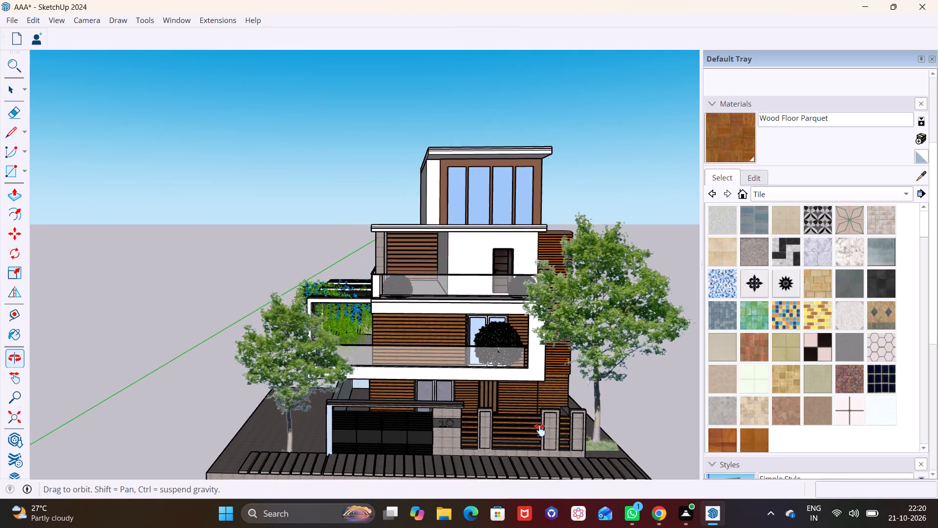
{"action": "middle_click_drag", "start_coordinate": [540, 430], "coordinate": [541, 431], "text": "shift"}
{"action": "middle_click_drag", "start_coordinate": [544, 446], "coordinate": [562, 440]}
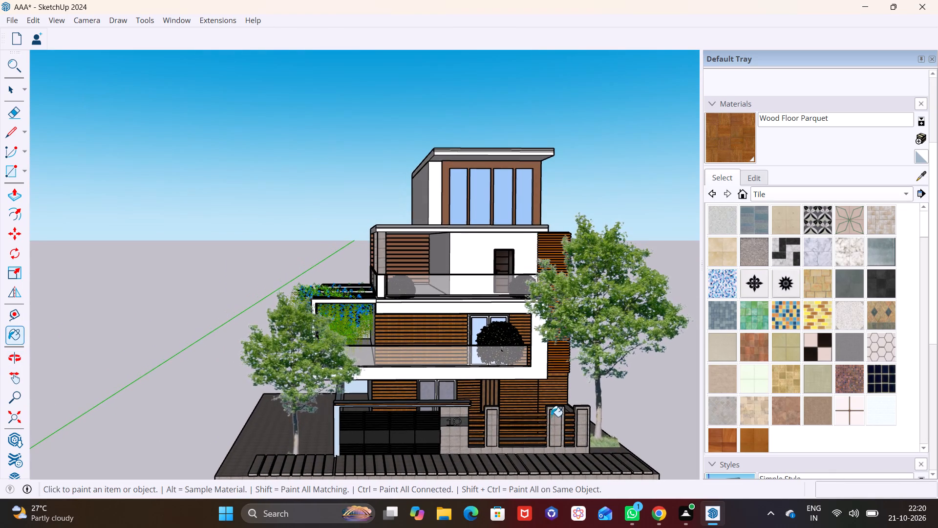
{"action": "middle_click_drag", "start_coordinate": [490, 341], "coordinate": [478, 337]}
{"action": "middle_click_drag", "start_coordinate": [599, 398], "coordinate": [585, 394]}
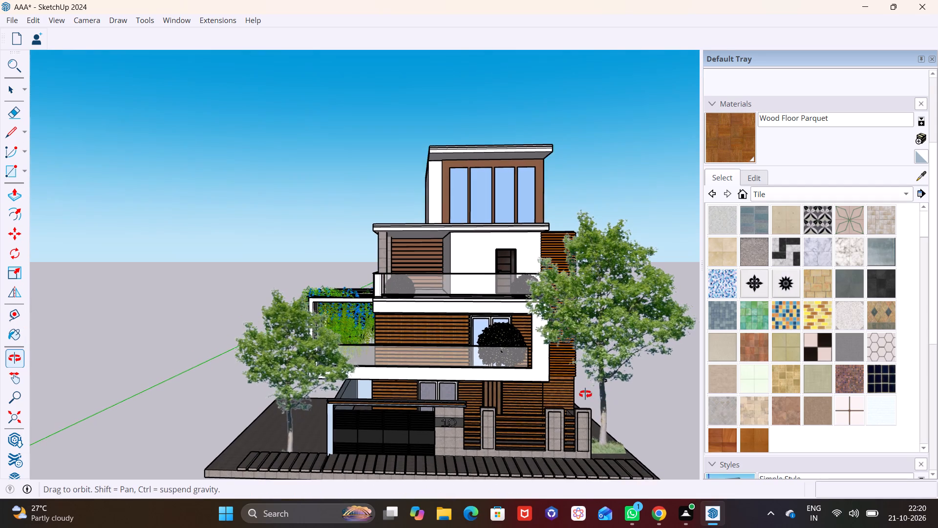
{"action": "middle_click_drag", "start_coordinate": [585, 394], "coordinate": [584, 394]}
{"action": "middle_click_drag", "start_coordinate": [497, 416], "coordinate": [508, 415]}
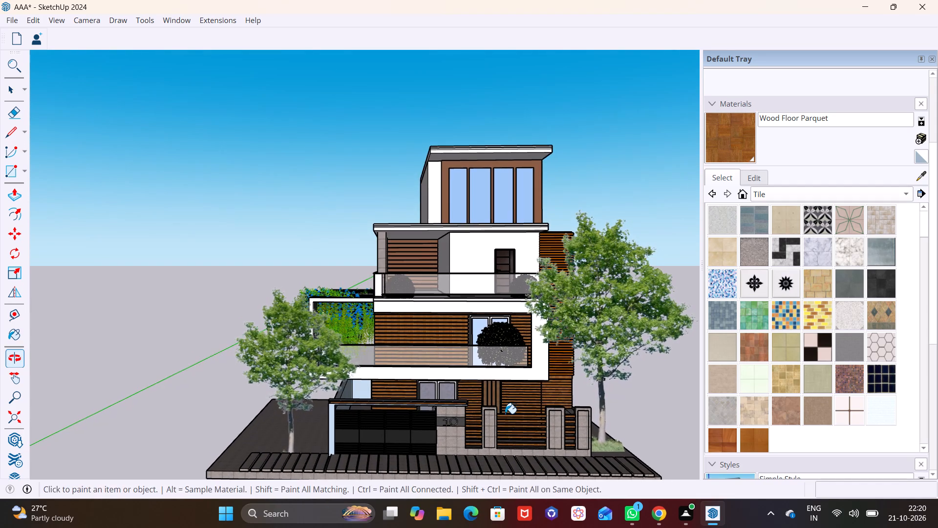
{"action": "middle_click_drag", "start_coordinate": [509, 424], "coordinate": [499, 422]}
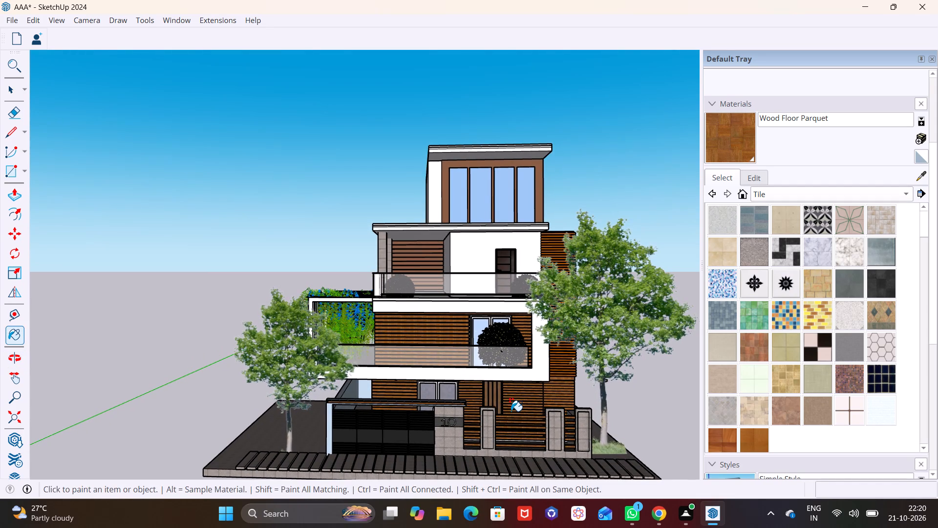
{"action": "middle_click_drag", "start_coordinate": [511, 411], "coordinate": [474, 417], "text": "shift"}
{"action": "middle_click_drag", "start_coordinate": [482, 409], "coordinate": [486, 401]}
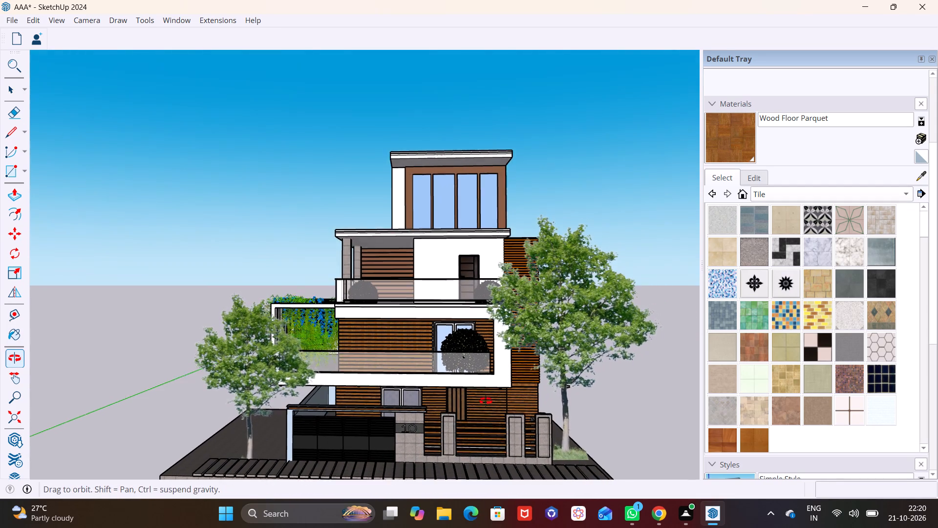
{"action": "middle_click_drag", "start_coordinate": [486, 401], "coordinate": [508, 389]}
{"action": "middle_click_drag", "start_coordinate": [480, 406], "coordinate": [480, 417], "text": "shift"}
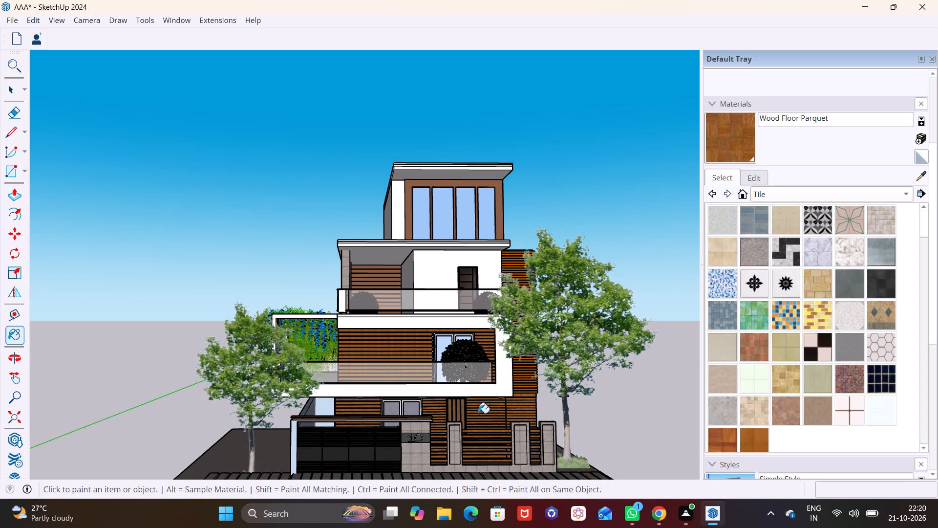
{"action": "middle_click_drag", "start_coordinate": [476, 410], "coordinate": [476, 397]}
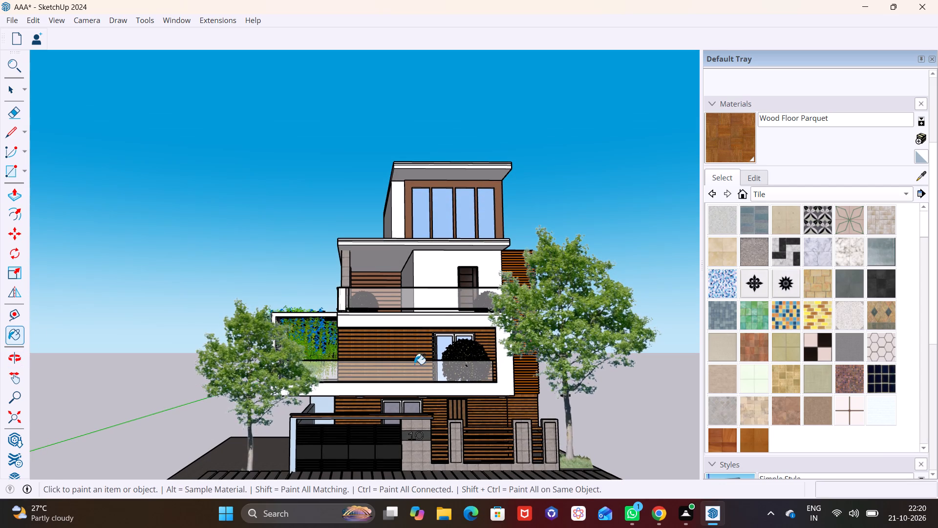
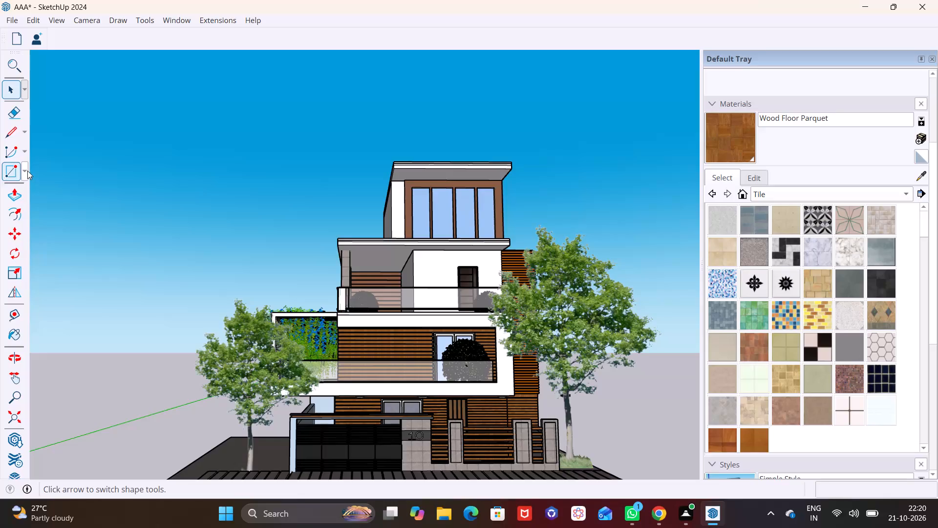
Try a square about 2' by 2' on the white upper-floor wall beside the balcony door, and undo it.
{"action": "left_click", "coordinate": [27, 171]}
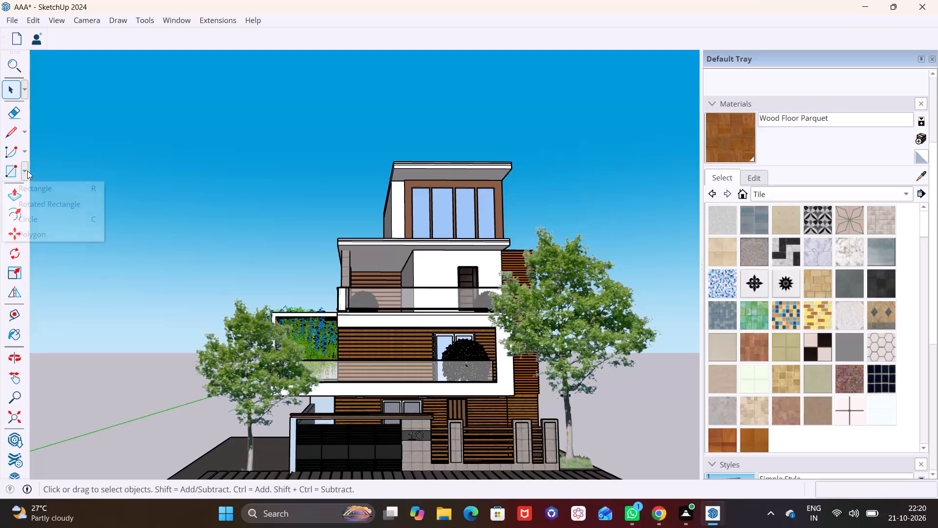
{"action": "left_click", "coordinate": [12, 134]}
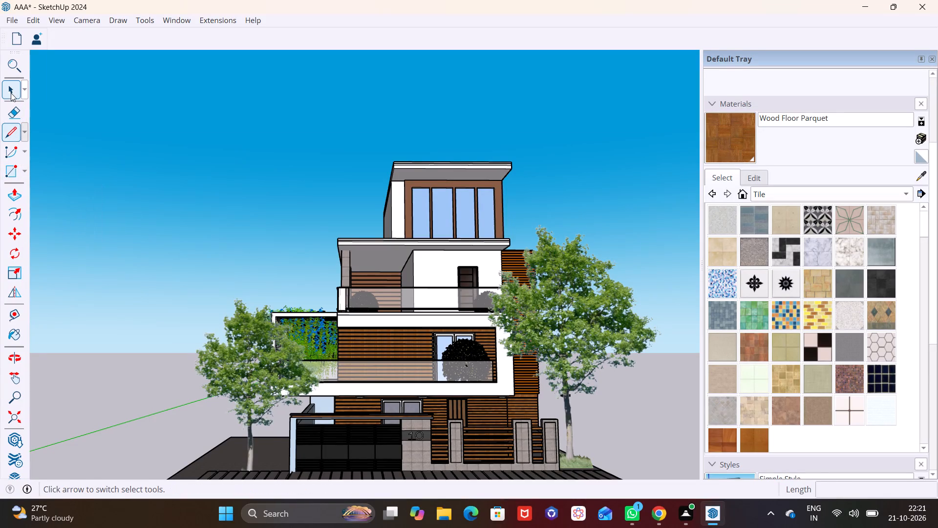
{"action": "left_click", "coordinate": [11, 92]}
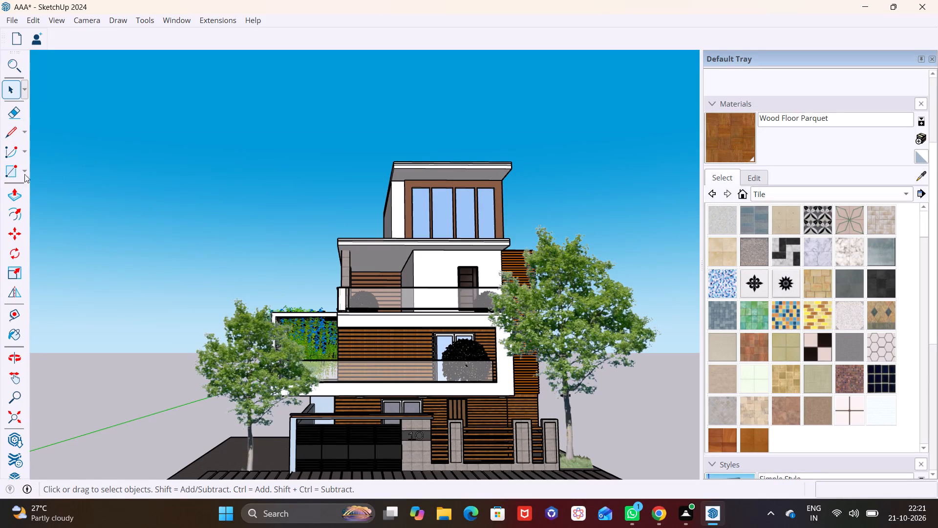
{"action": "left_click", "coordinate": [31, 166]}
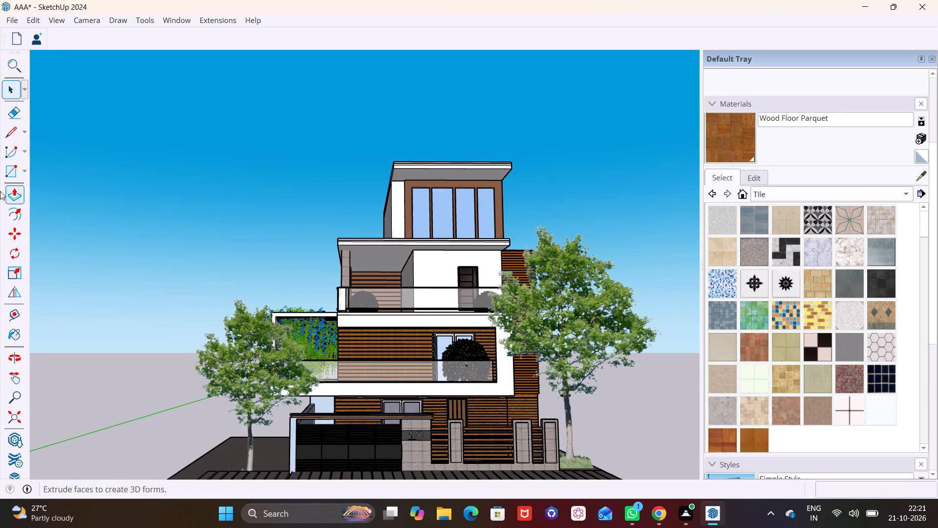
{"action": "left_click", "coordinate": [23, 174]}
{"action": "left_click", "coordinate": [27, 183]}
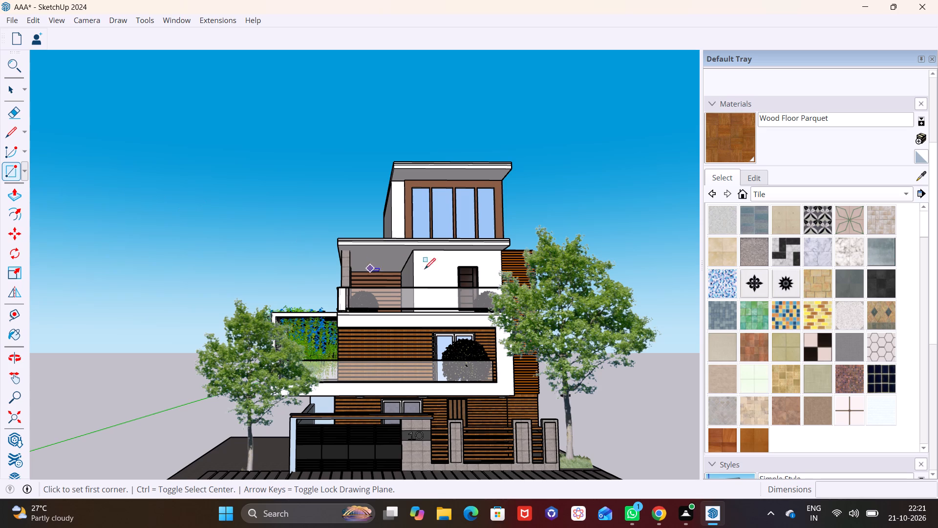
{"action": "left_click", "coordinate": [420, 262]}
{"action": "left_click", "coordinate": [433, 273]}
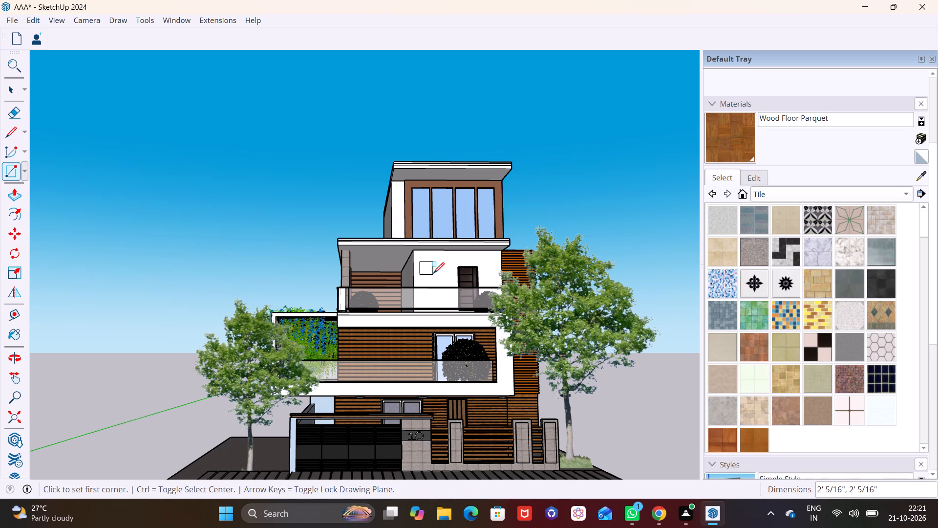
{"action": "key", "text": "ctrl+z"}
Turn on the Back Edges display for the house model.
{"action": "type", "text": "8i"}
{"action": "key", "text": "k"}
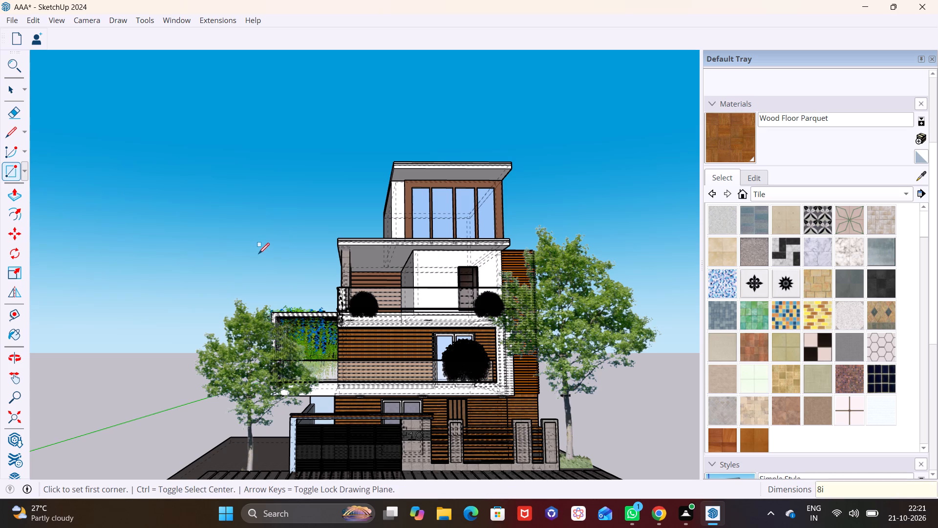
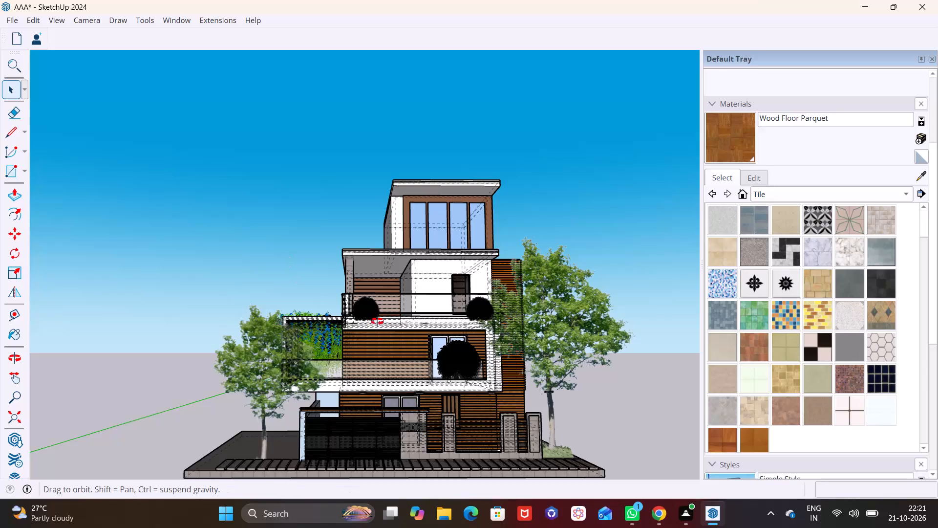
Examine the front facade, balconies and surrounding trees of the house model from several higher and lower viewing angles.
{"action": "middle_click_drag", "start_coordinate": [419, 359], "coordinate": [377, 321], "text": "shift"}
{"action": "middle_click_drag", "start_coordinate": [389, 334], "coordinate": [419, 351]}
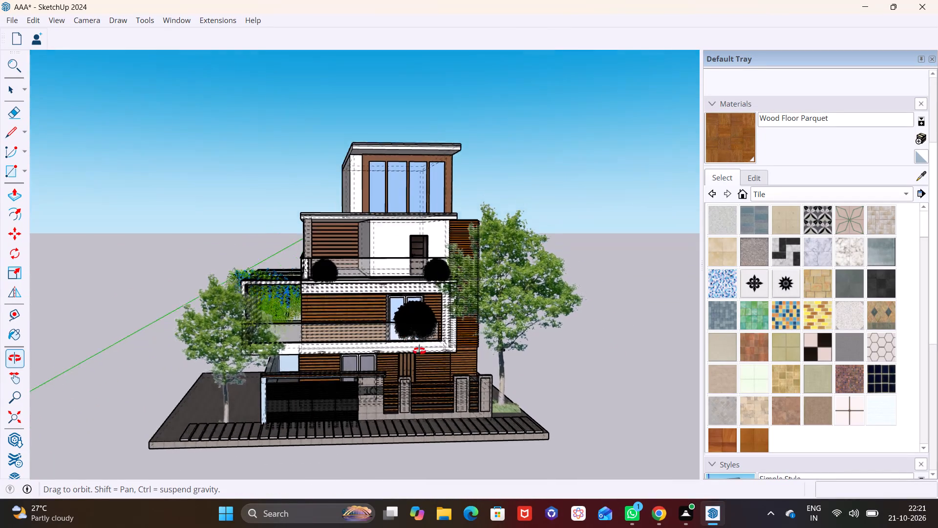
{"action": "middle_click_drag", "start_coordinate": [419, 351], "coordinate": [426, 357]}
{"action": "middle_click_drag", "start_coordinate": [414, 353], "coordinate": [410, 307]}
{"action": "middle_click_drag", "start_coordinate": [426, 339], "coordinate": [441, 373], "text": "shift"}
{"action": "middle_click_drag", "start_coordinate": [441, 375], "coordinate": [431, 372]}
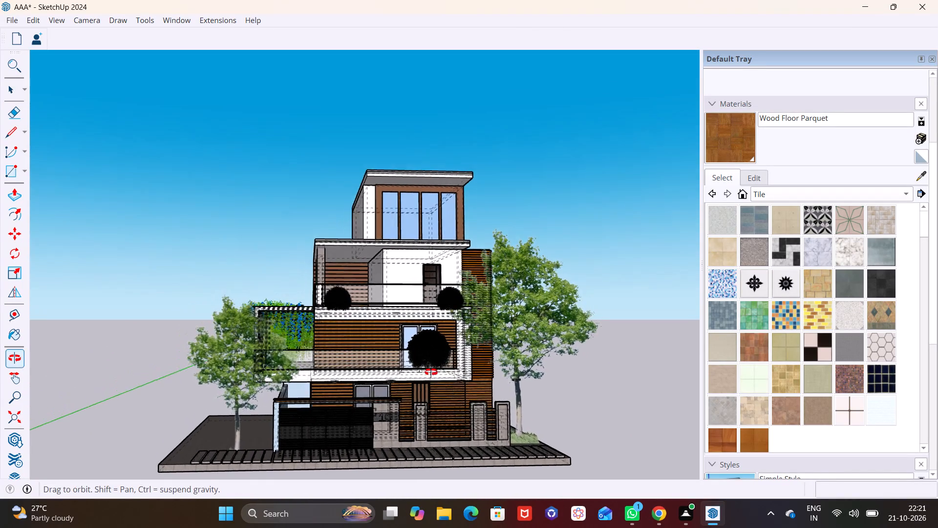
{"action": "middle_click_drag", "start_coordinate": [431, 372], "coordinate": [419, 373]}
{"action": "middle_click_drag", "start_coordinate": [420, 366], "coordinate": [445, 391], "text": "shift"}
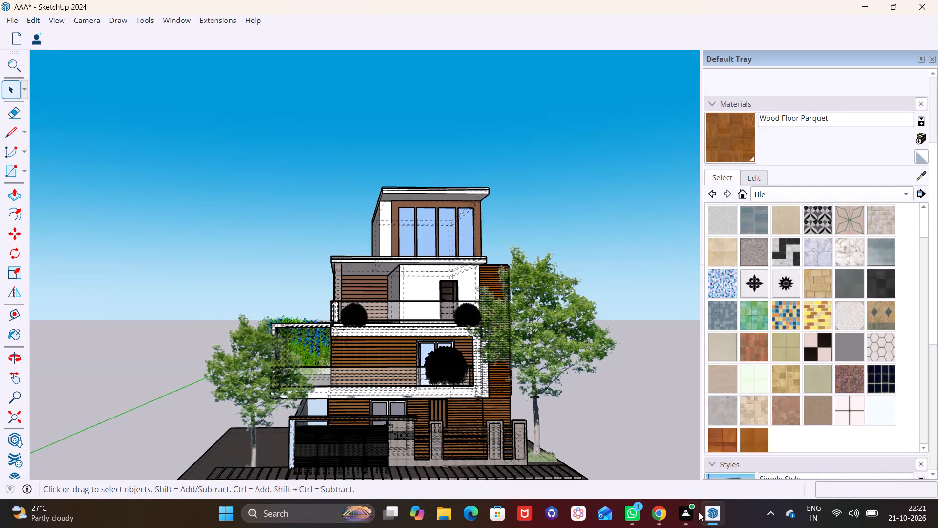